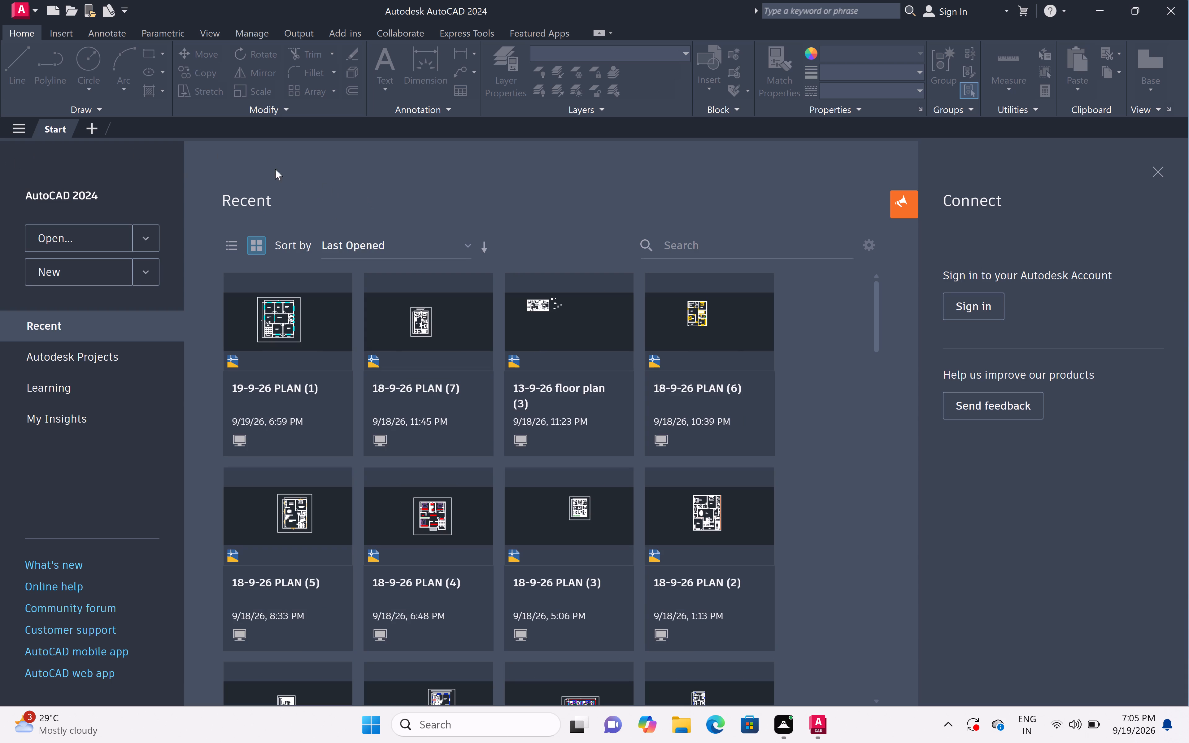
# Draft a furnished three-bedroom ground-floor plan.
# Create a new blank drawing.
pyautogui.click(108, 274)
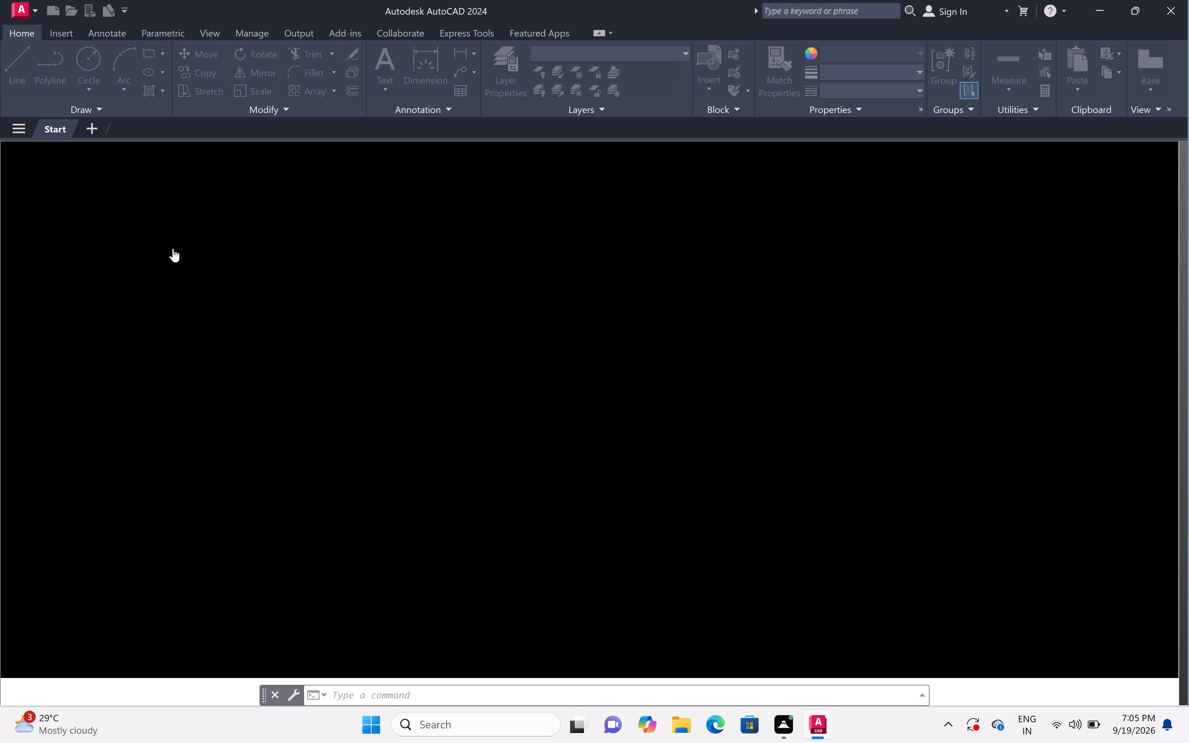
# Configure the drawing units with Engineering length type and 0'-0.0" precision.
pyautogui.press('u')
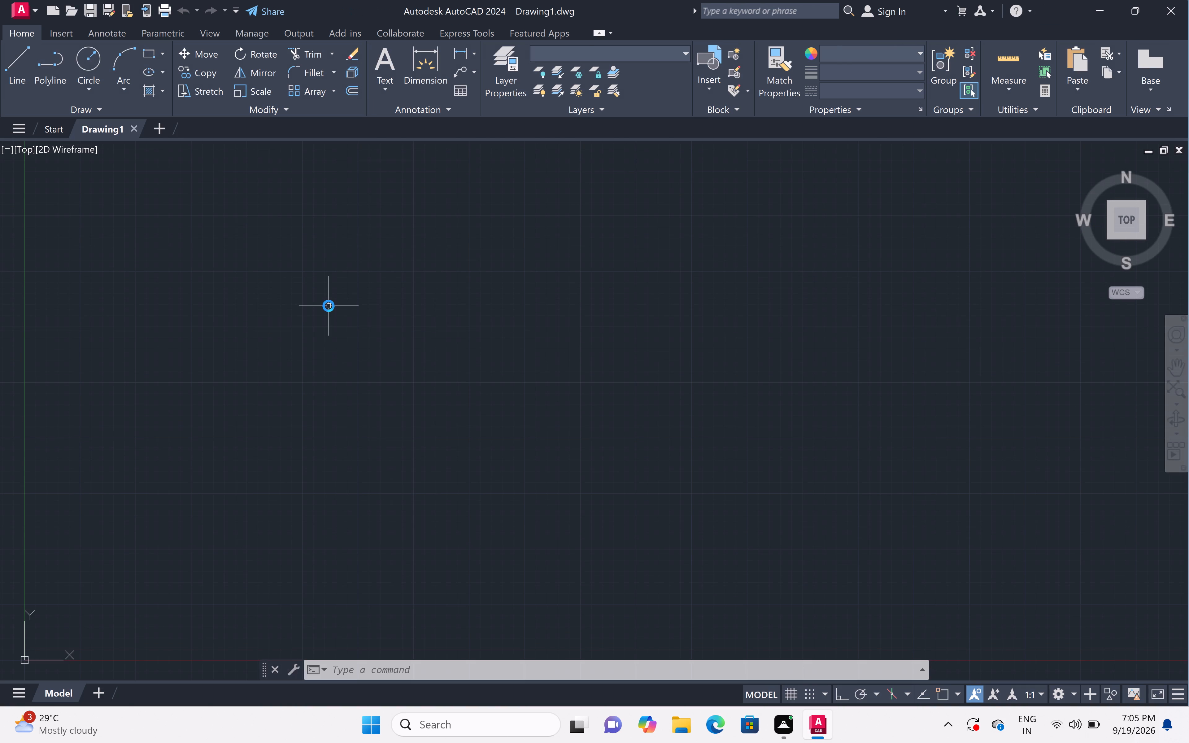
pyautogui.write('n')
pyautogui.press('space')
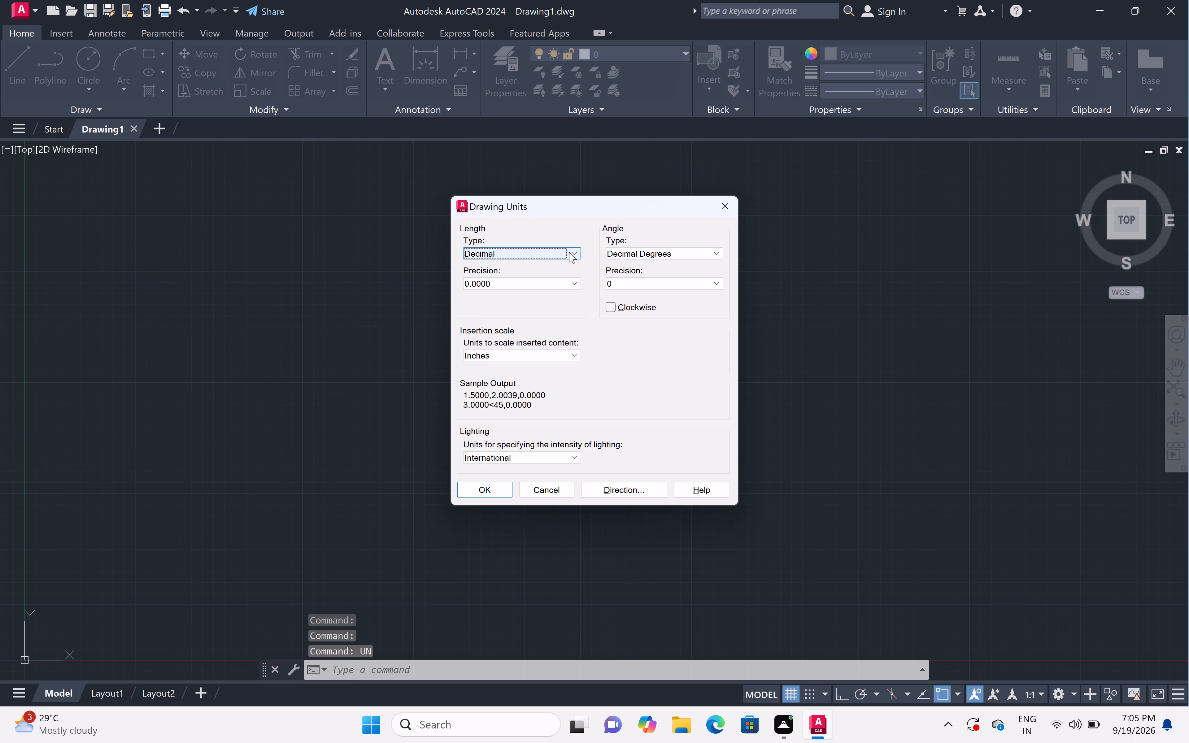
pyautogui.click(569, 252)
pyautogui.click(563, 285)
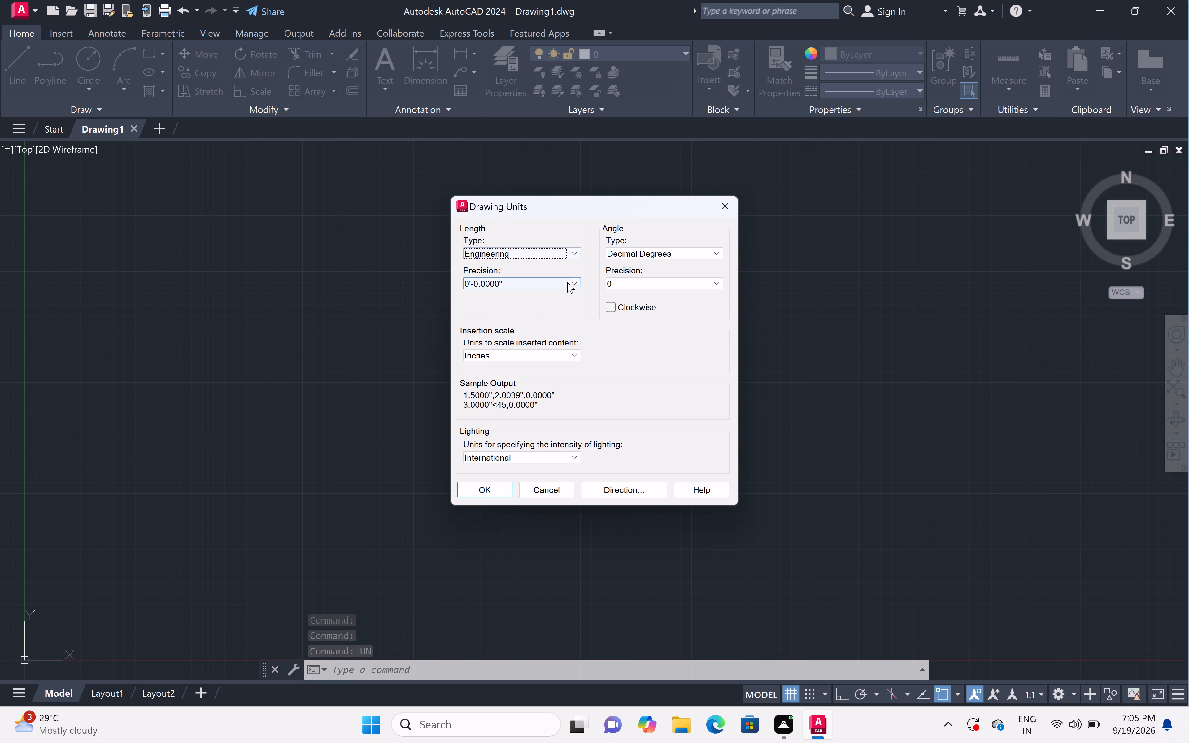
pyautogui.click(574, 277)
pyautogui.click(538, 307)
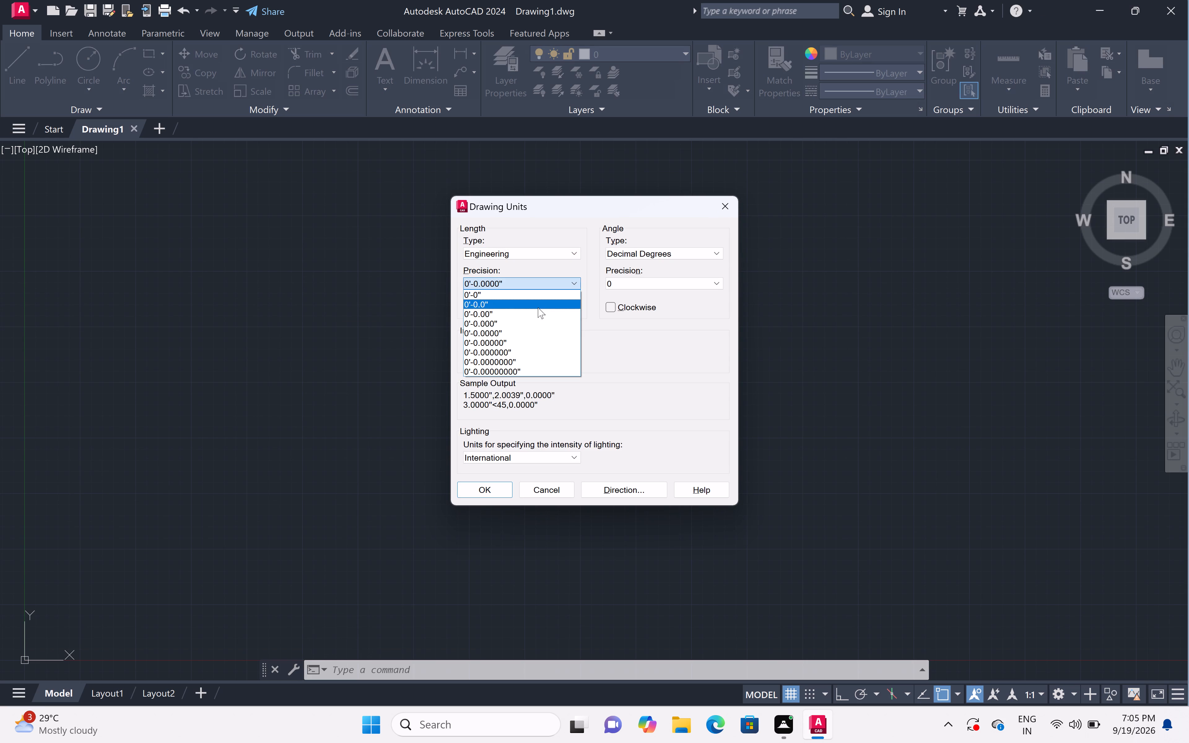
pyautogui.doubleClick(496, 492)
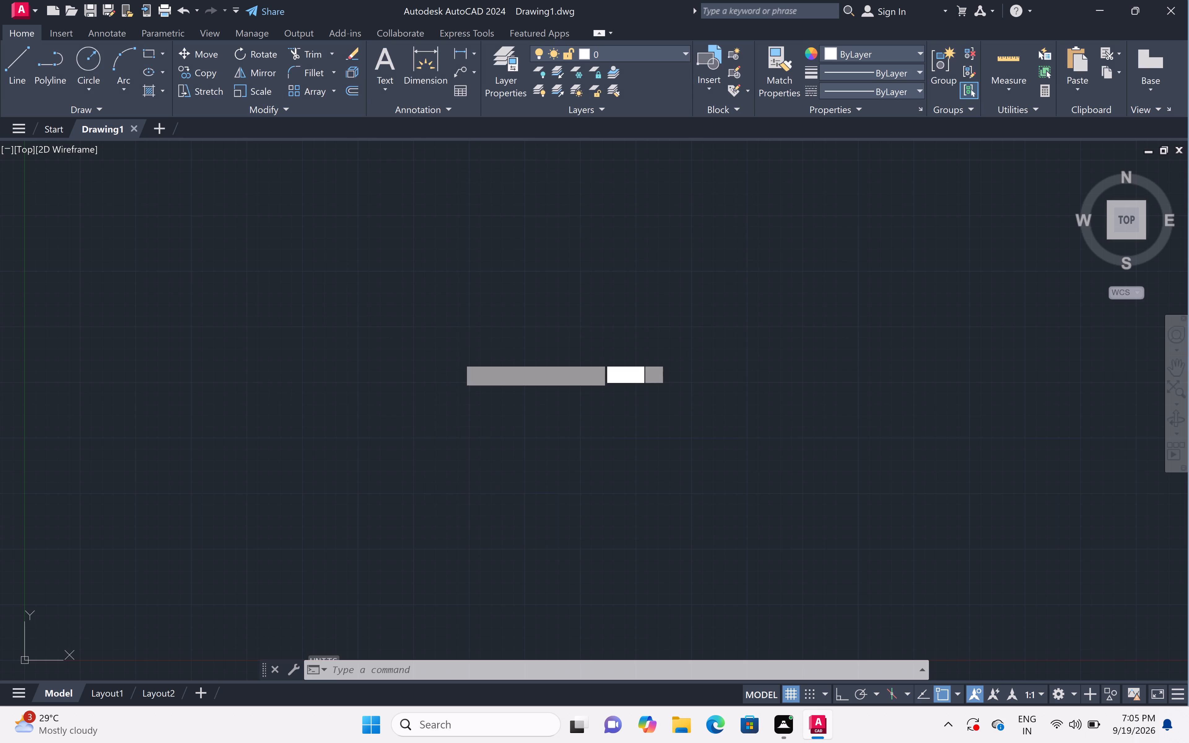
pyautogui.click(469, 334)
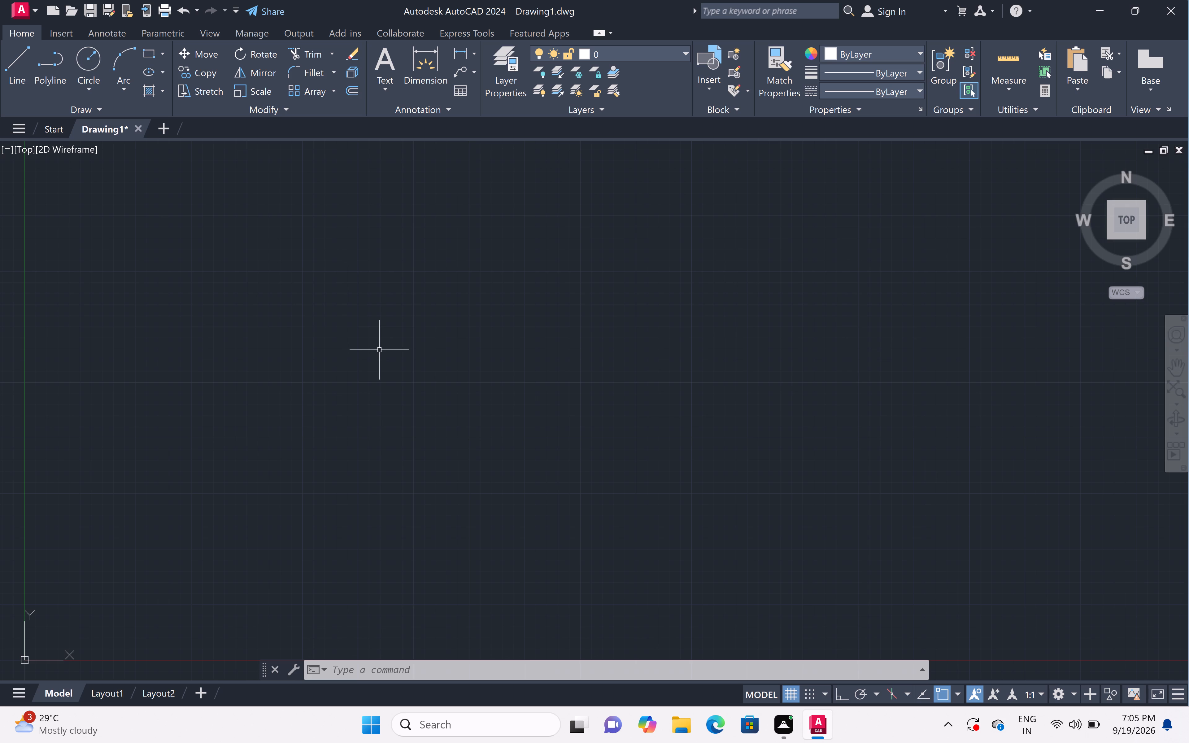
# Start the construction line (XLINE) command in the empty drawing.
pyautogui.write('xl')
pyautogui.press('space')
pyautogui.scroll(1, 379, 350)
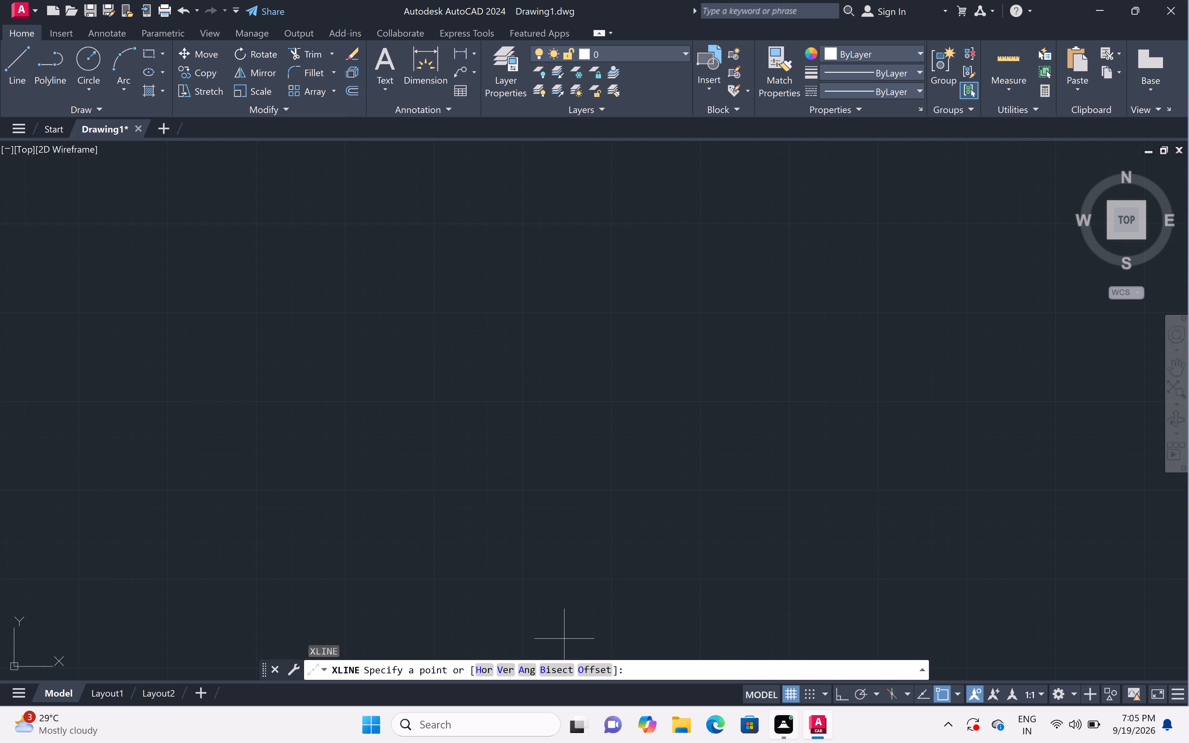
# Switch to File Explorer, open the reference image 19-9-2026 (2) to examine the floor plan's layout and dimensions, and close both windows.
pyautogui.click(682, 726)
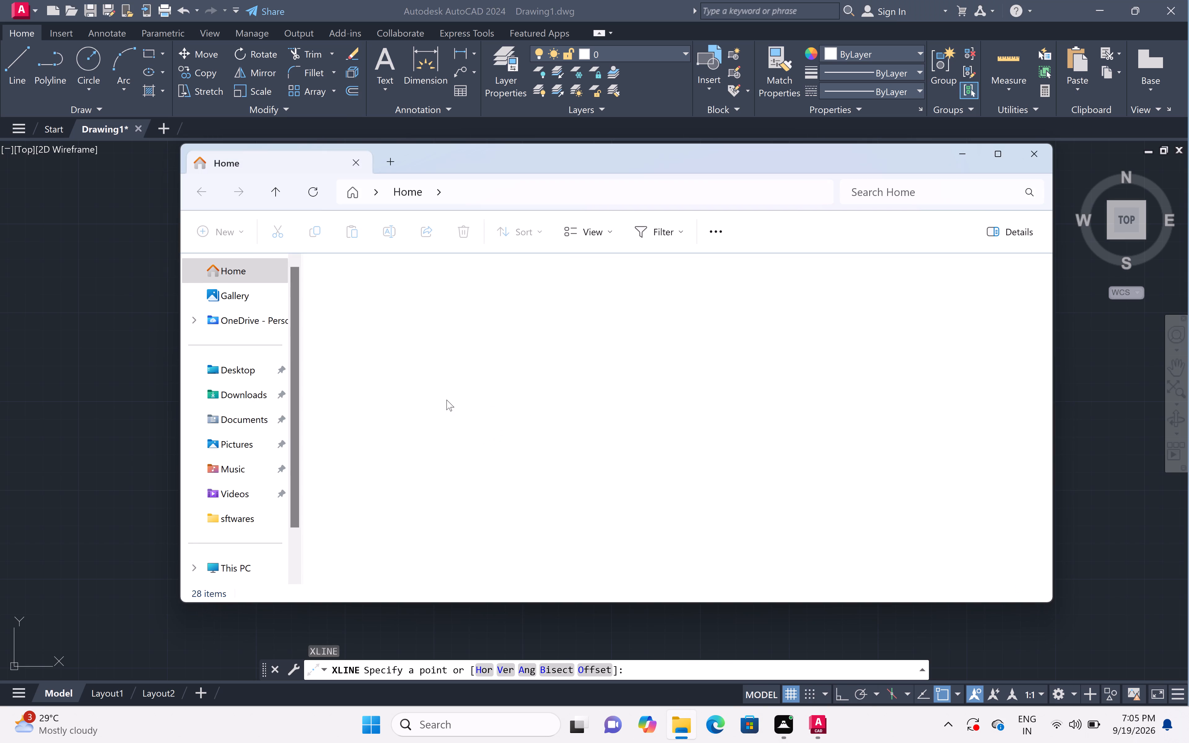
pyautogui.scroll(-3, 458, 400)
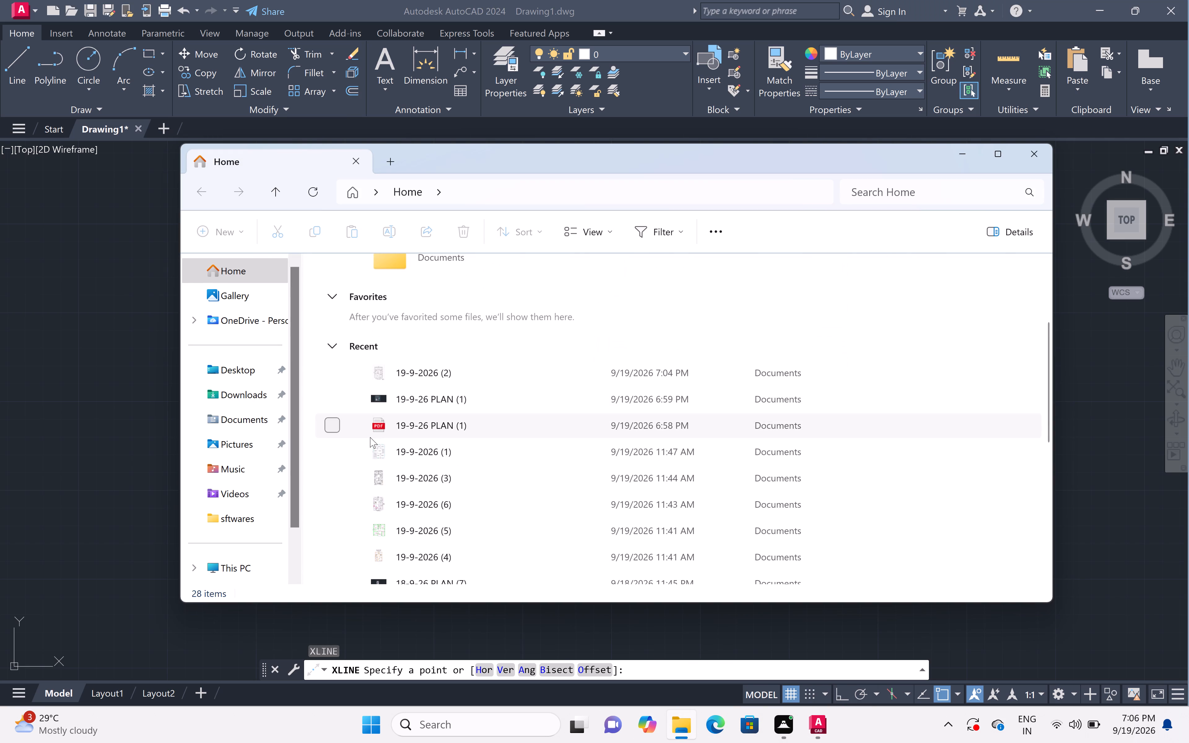
pyautogui.doubleClick(492, 377)
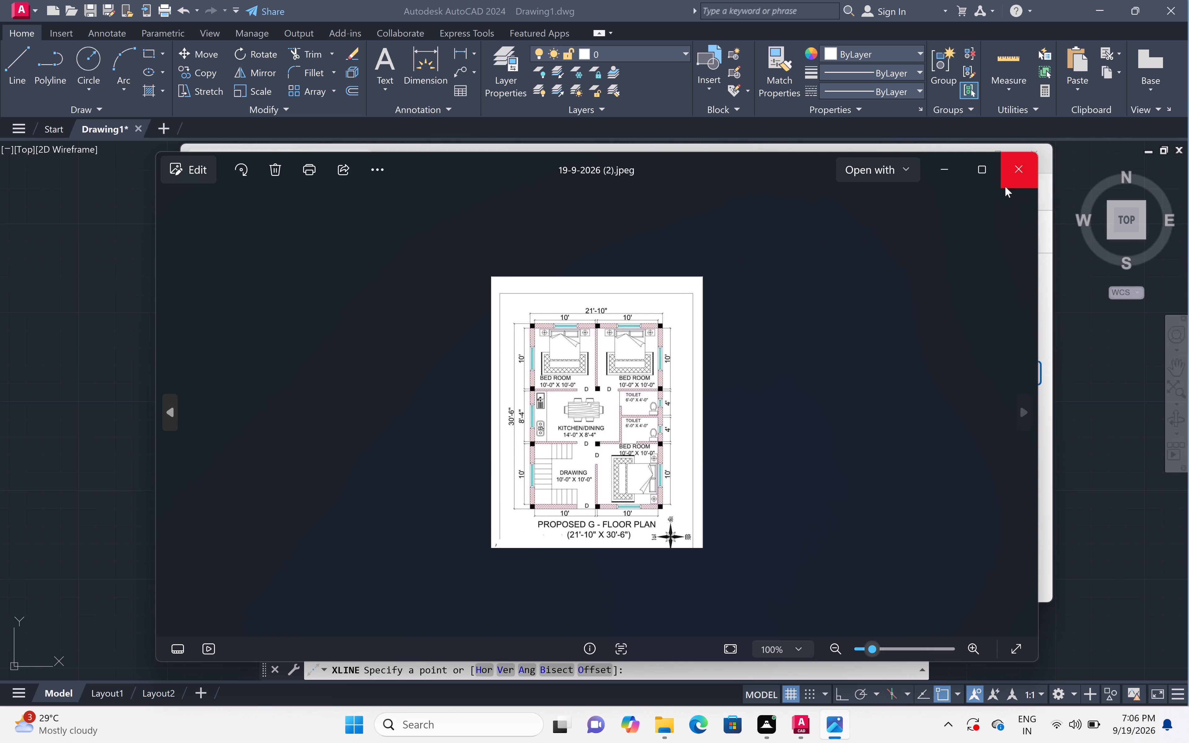
pyautogui.click(1011, 174)
pyautogui.click(1038, 148)
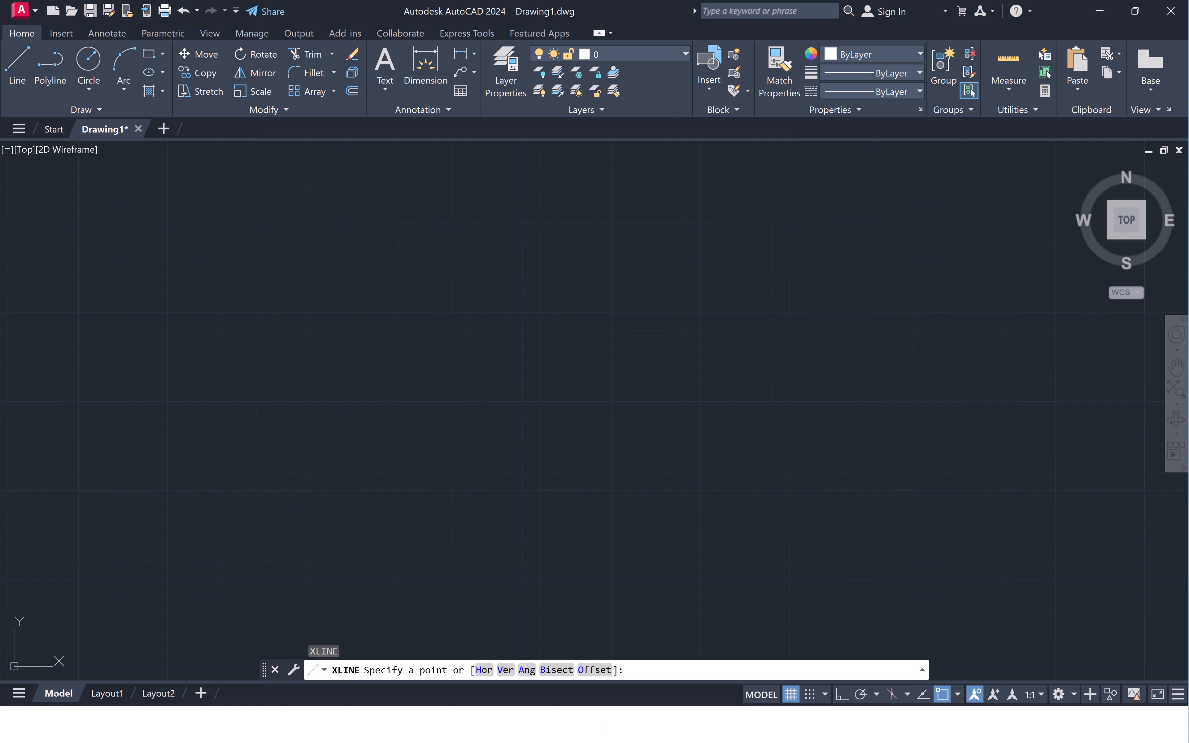
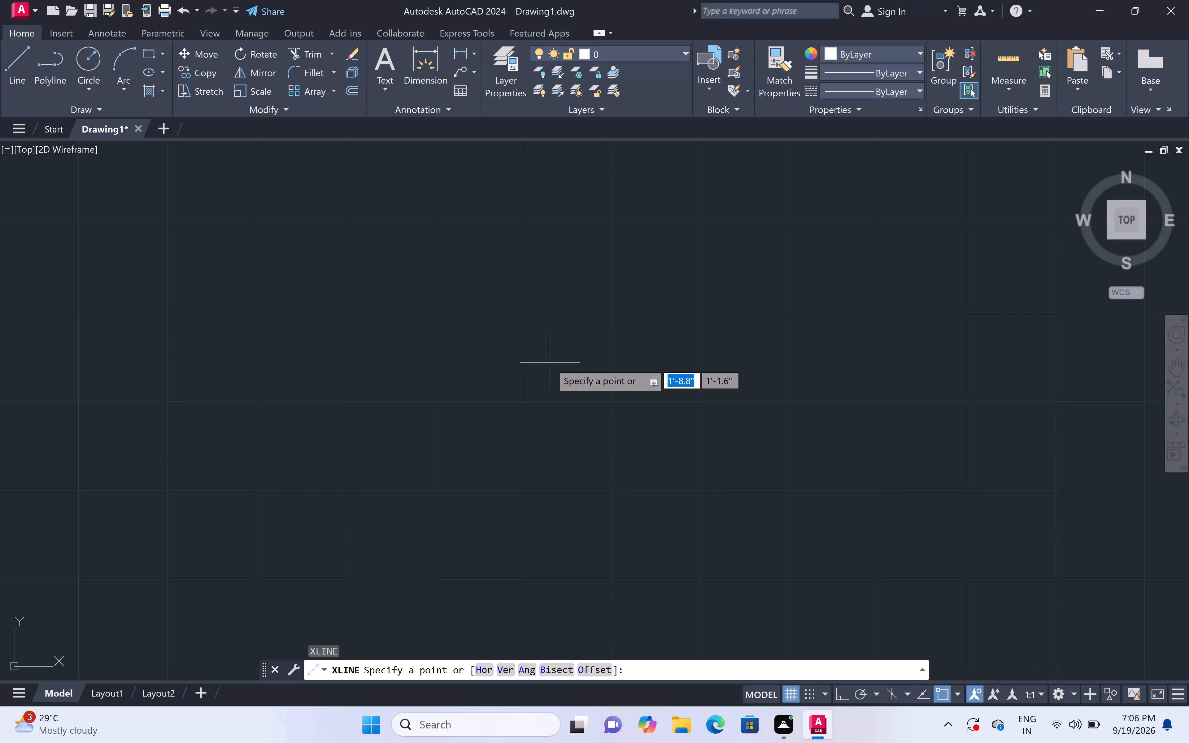
# Draw one horizontal construction line and one vertical construction line that cross each other near the origin.
pyautogui.write('h')
pyautogui.press('space')
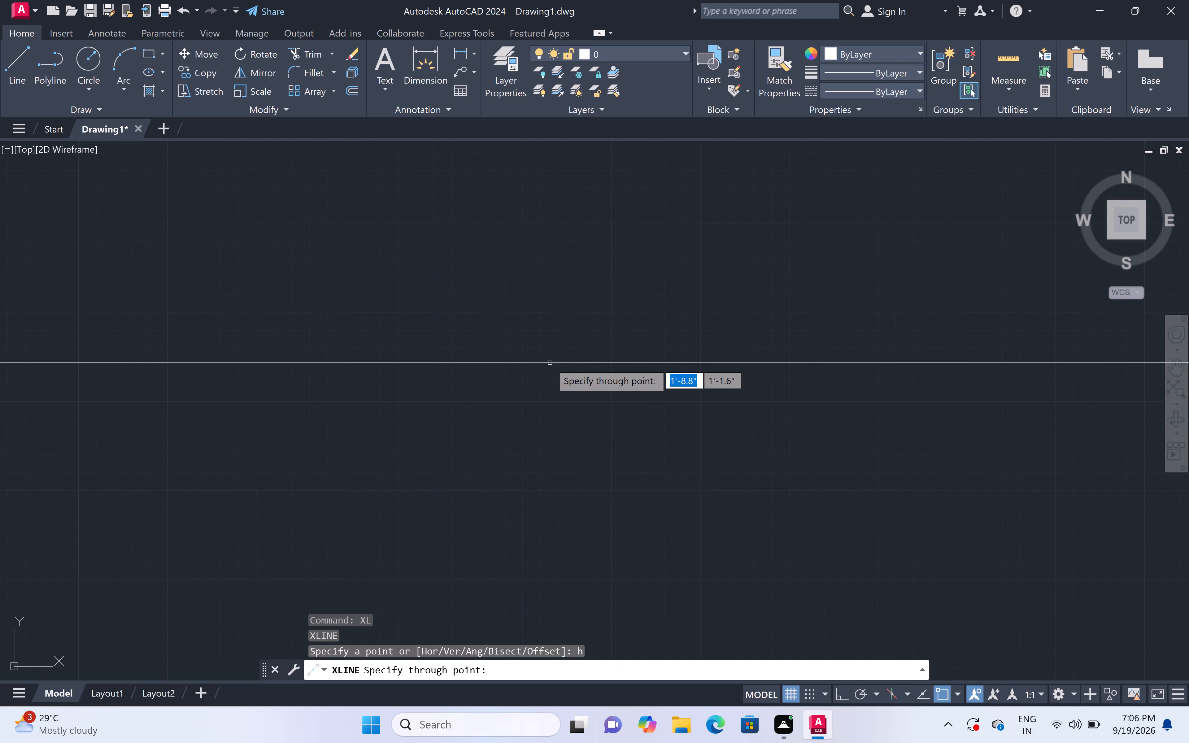
pyautogui.click(573, 228)
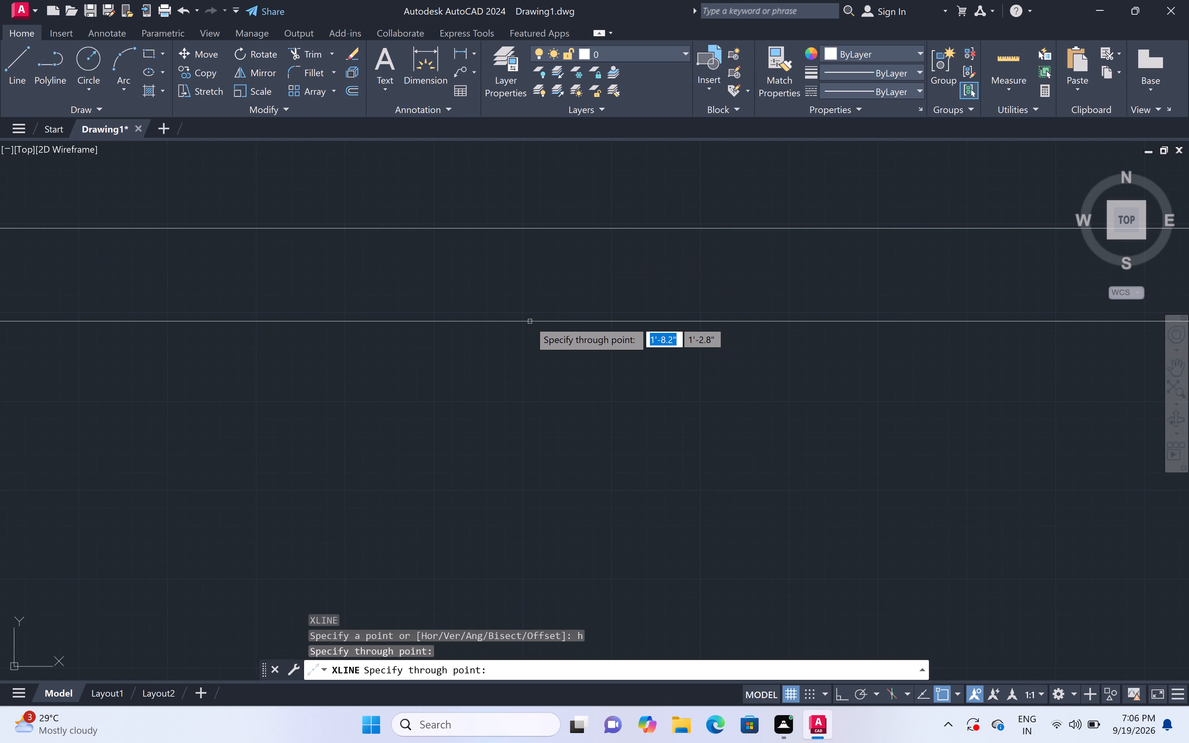
pyautogui.press('space')
pyautogui.press('space')
pyautogui.write('v')
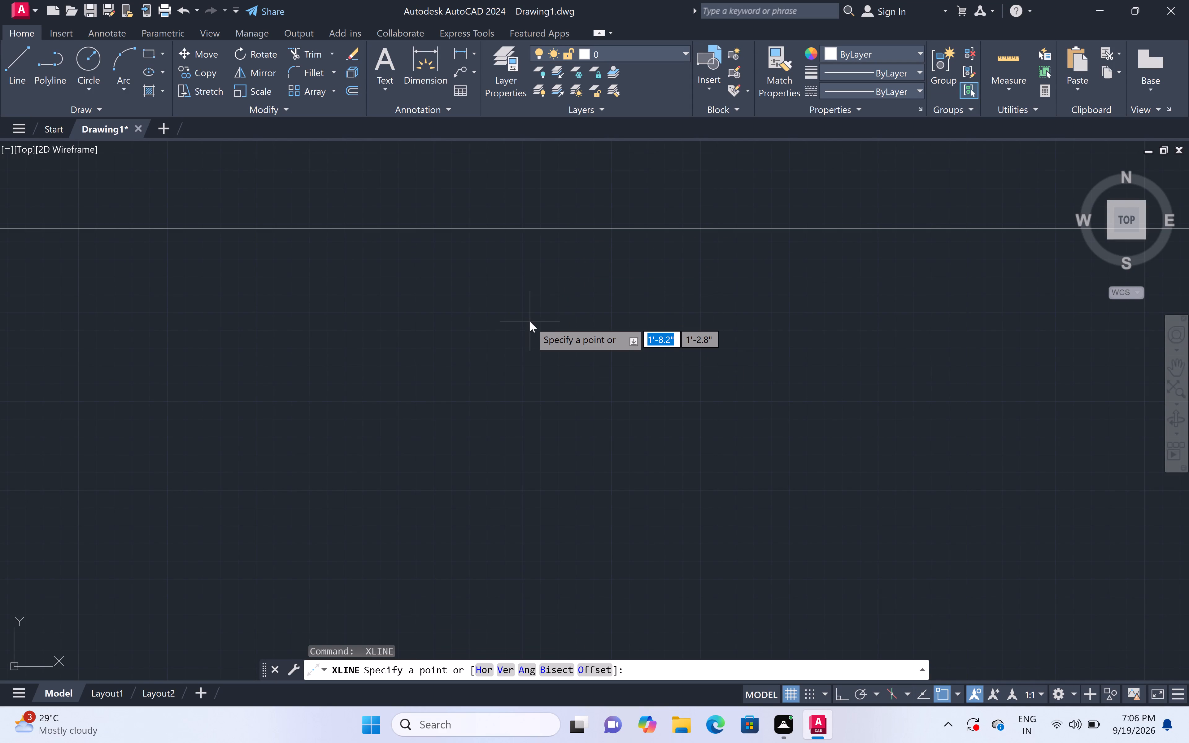
pyautogui.press('space')
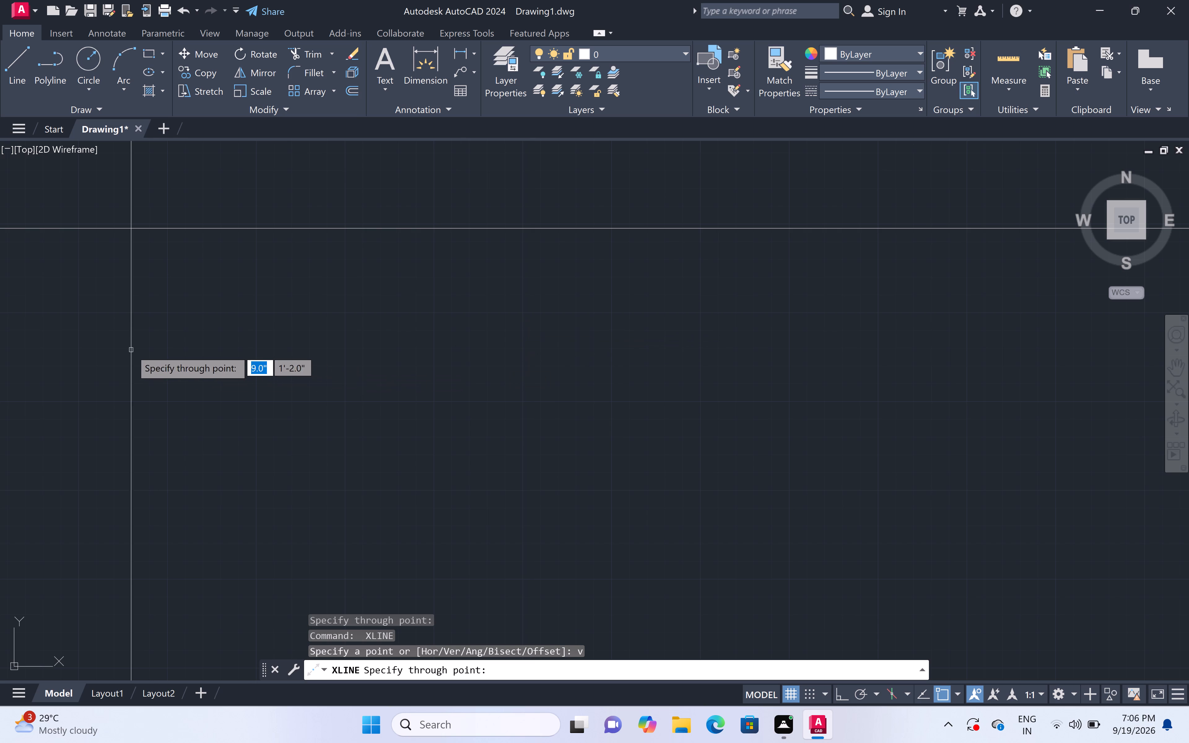
pyautogui.click(183, 356)
pyautogui.press('Escape')
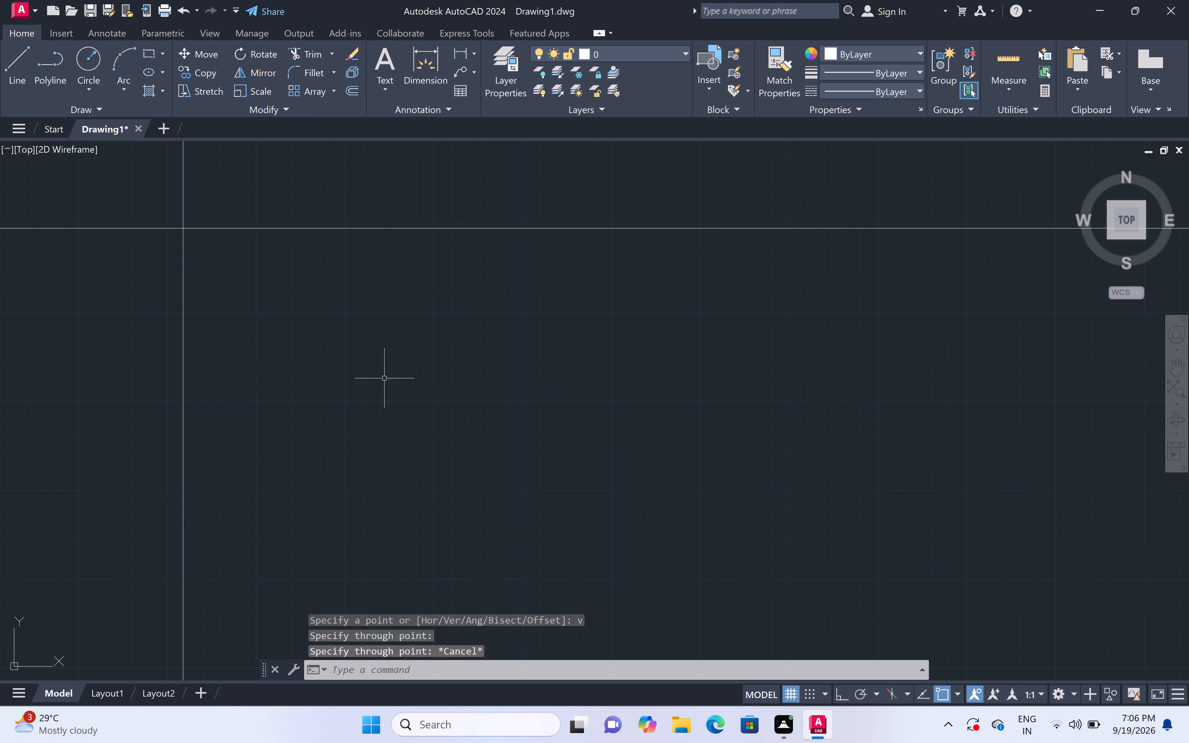
# Trim the construction lines beyond their intersection, above and to the left, to leave the plan's top-left corner.
pyautogui.scroll(-5, 386, 374)
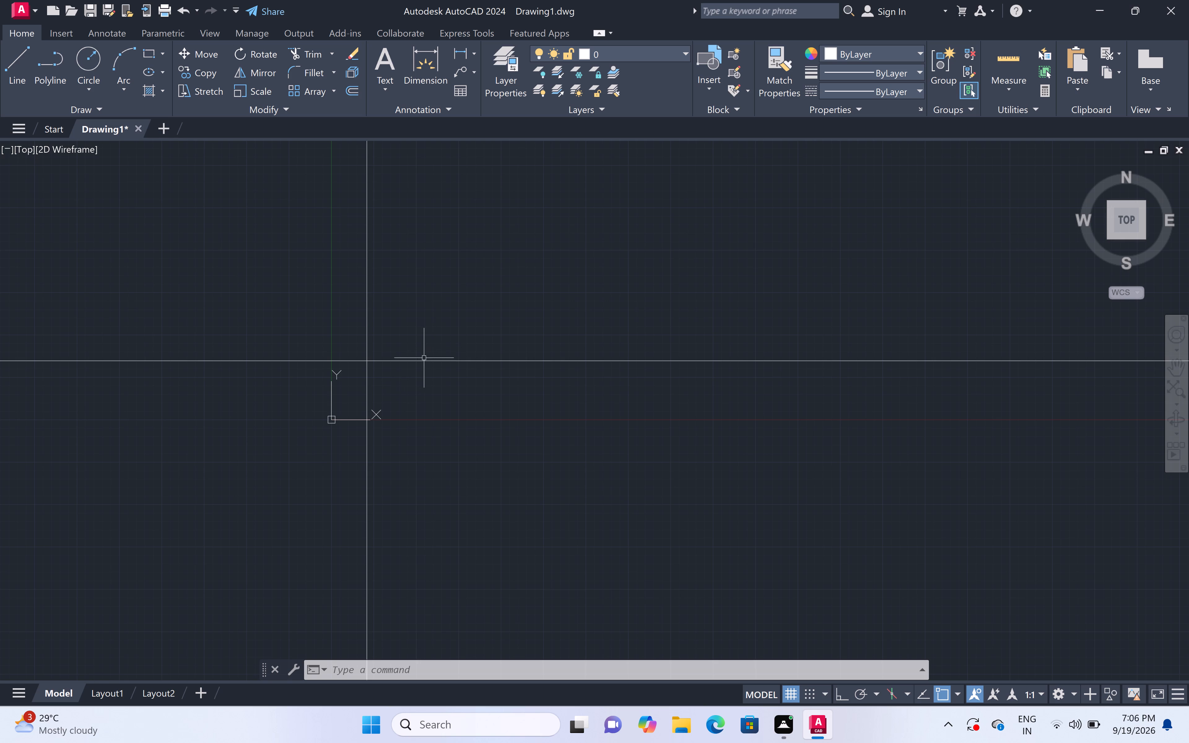
pyautogui.write('tr')
pyautogui.press('space')
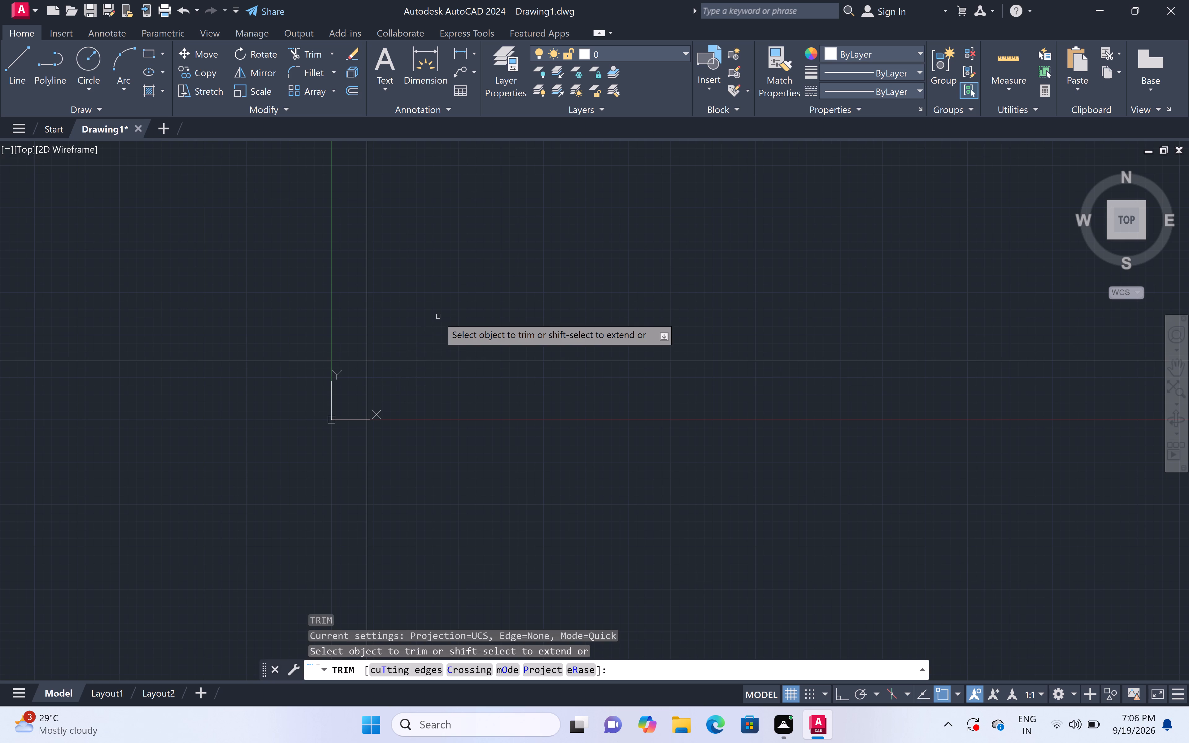
pyautogui.click(408, 263)
pyautogui.click(234, 402)
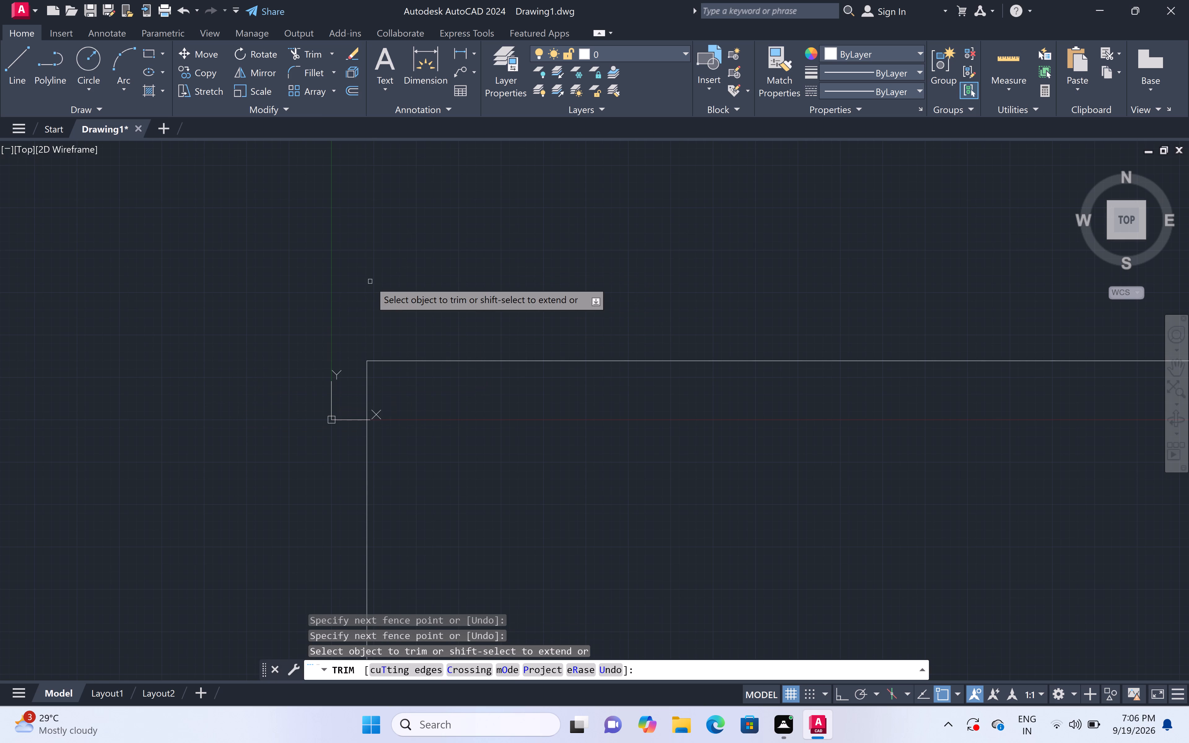
pyautogui.press('Escape')
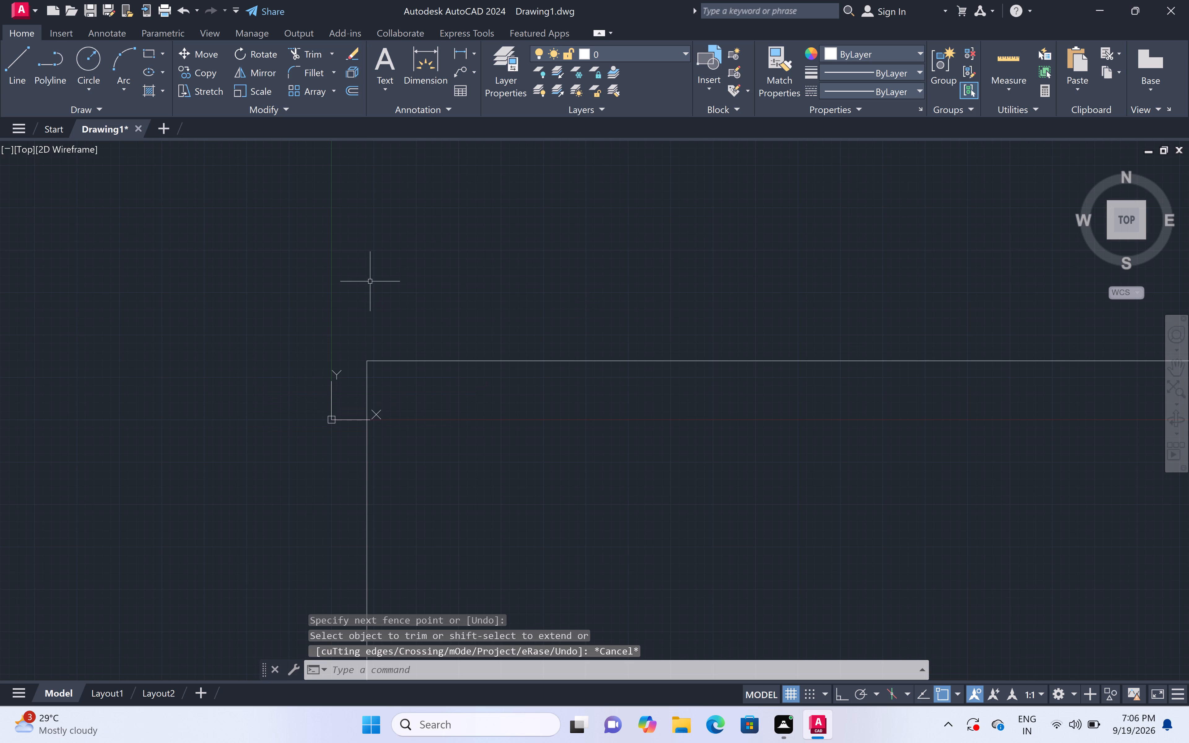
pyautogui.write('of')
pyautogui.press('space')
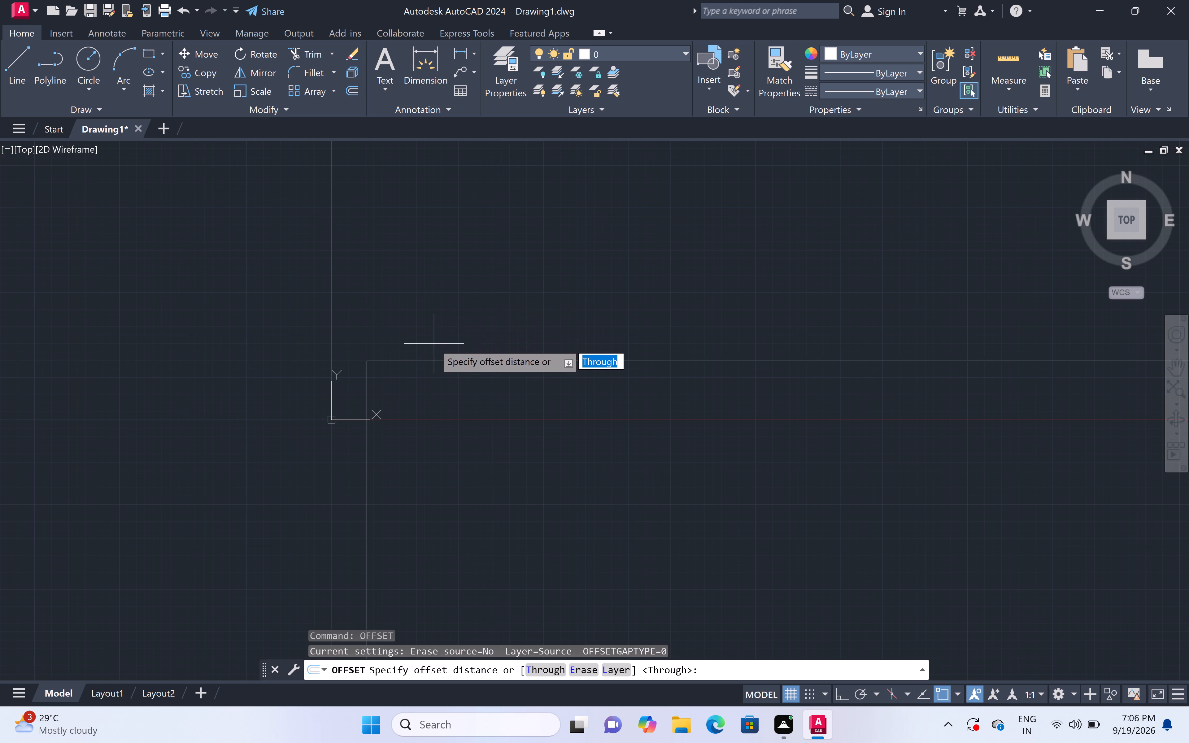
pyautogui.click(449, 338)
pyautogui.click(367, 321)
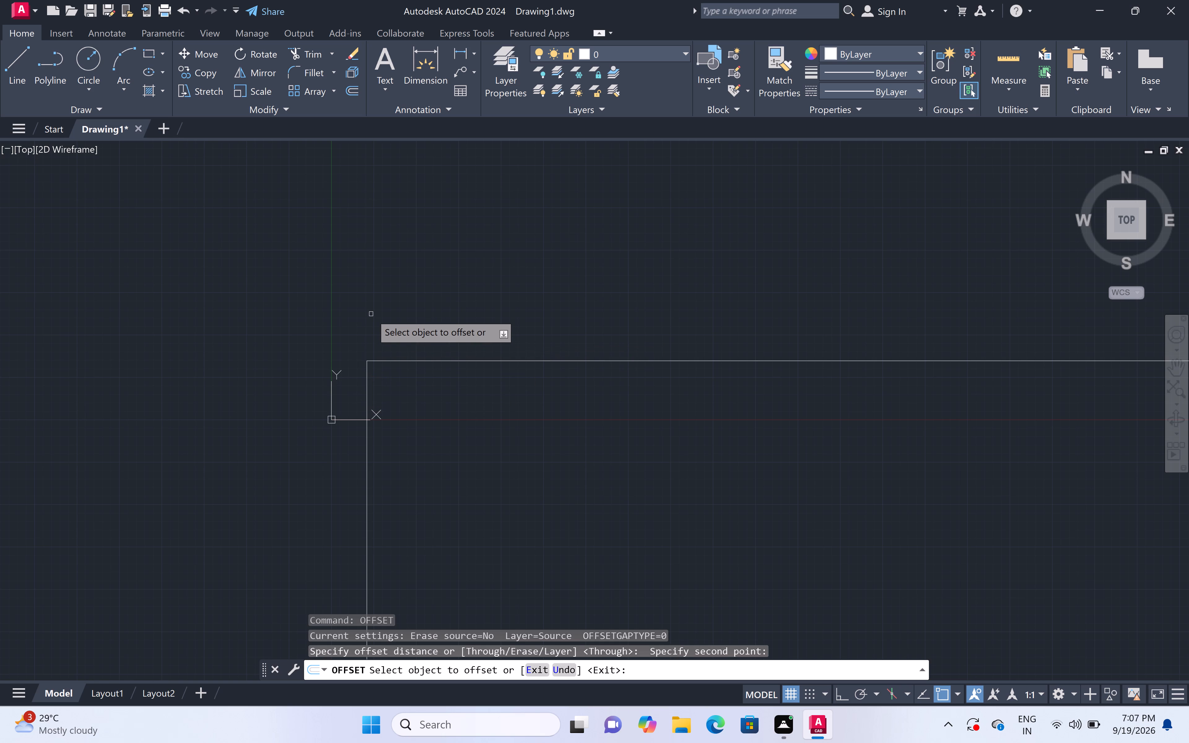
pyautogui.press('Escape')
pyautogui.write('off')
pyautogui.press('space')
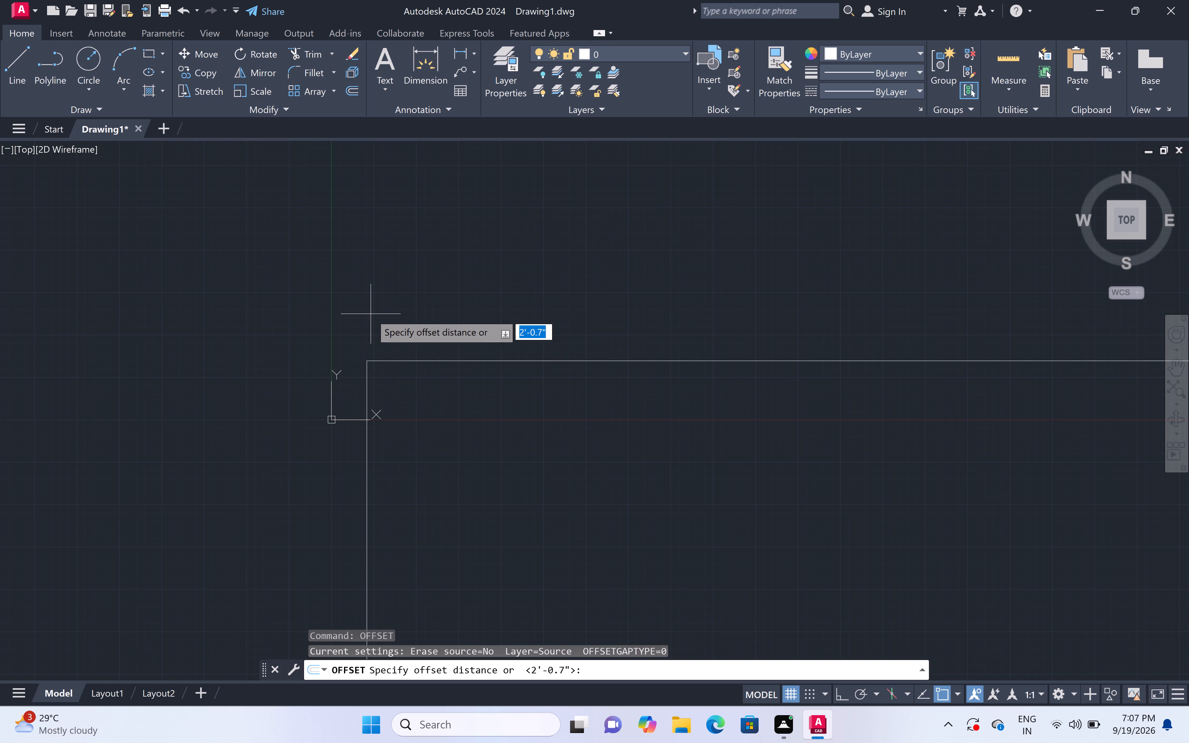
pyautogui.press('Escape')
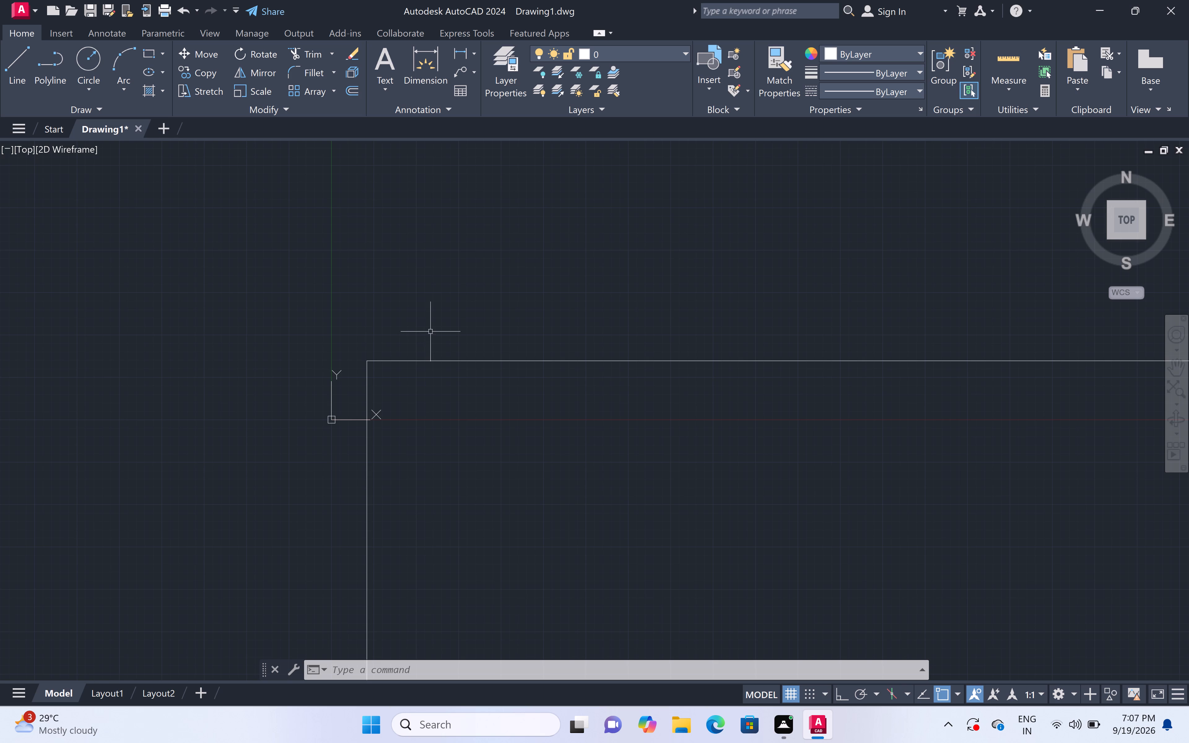
# Move both corner lines by their shared corner point to a spot farther up and right of the origin.
pyautogui.click(441, 322)
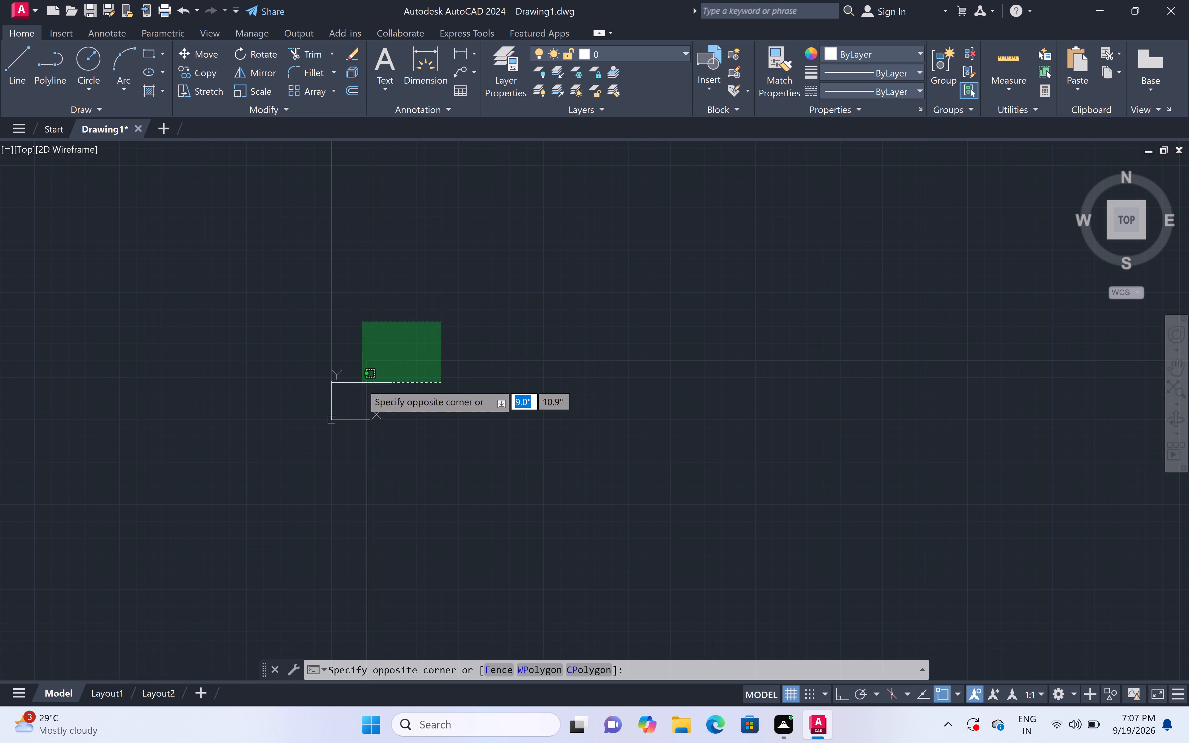
pyautogui.click(352, 386)
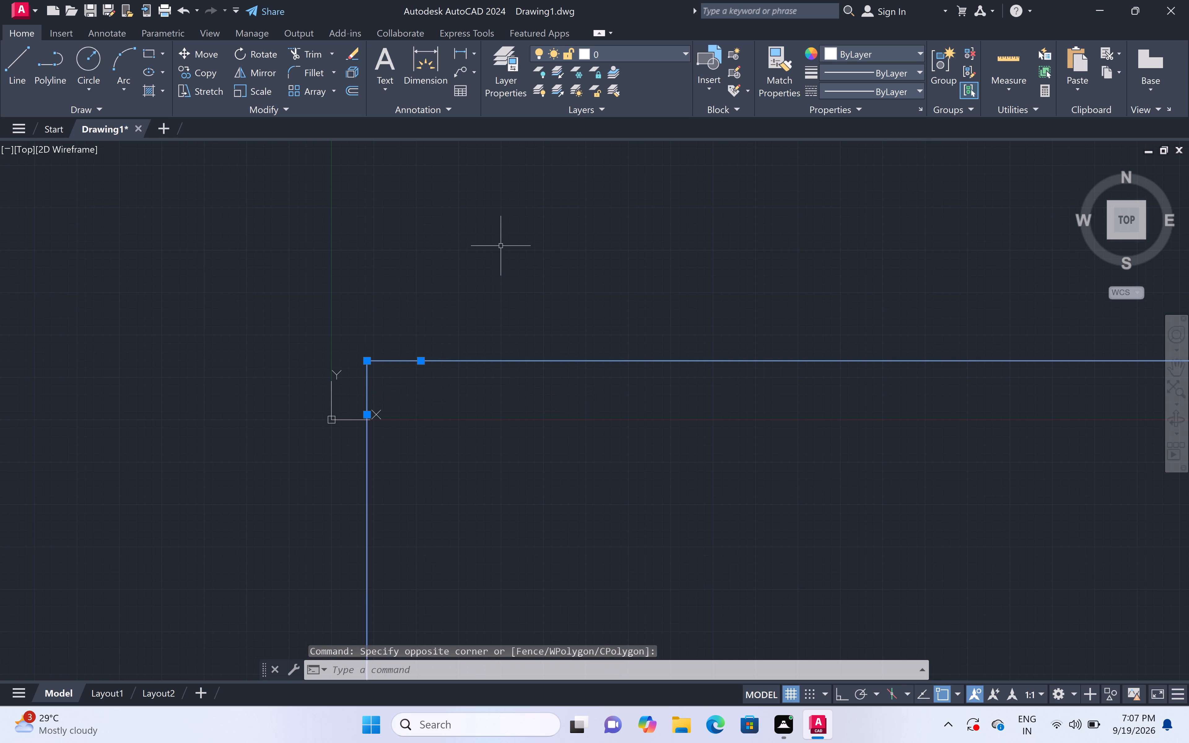
pyautogui.write('m')
pyautogui.press('space')
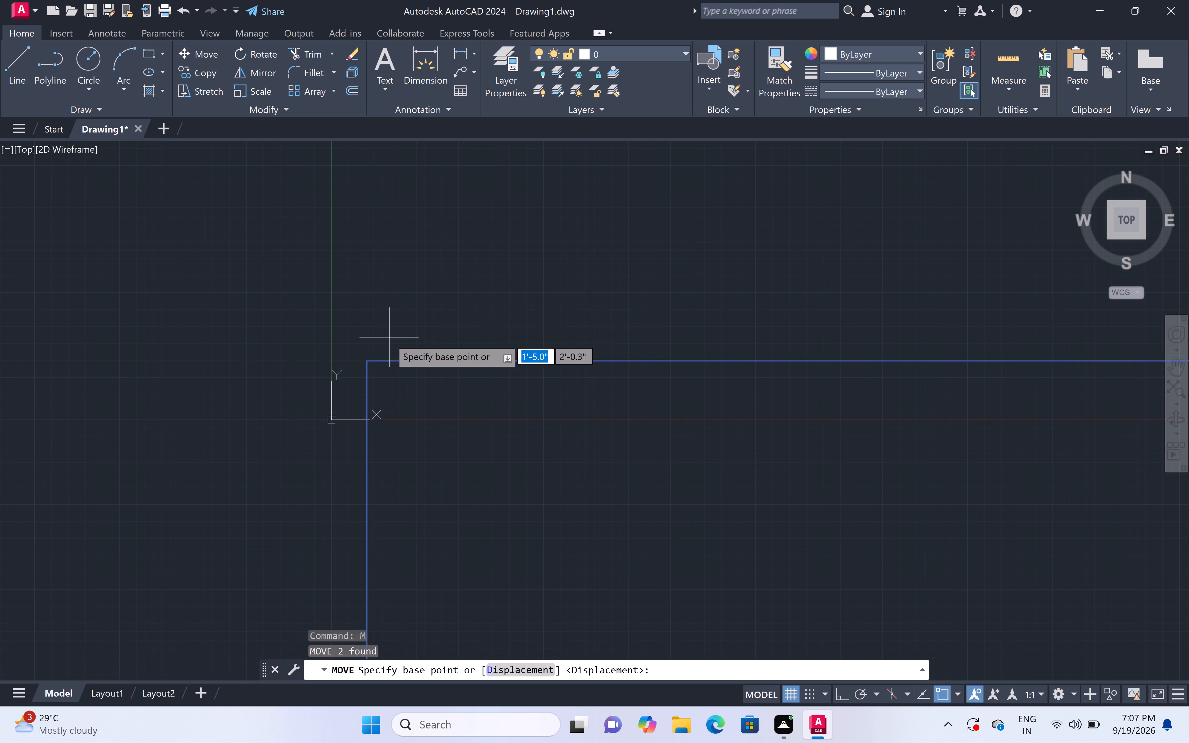
pyautogui.click(362, 359)
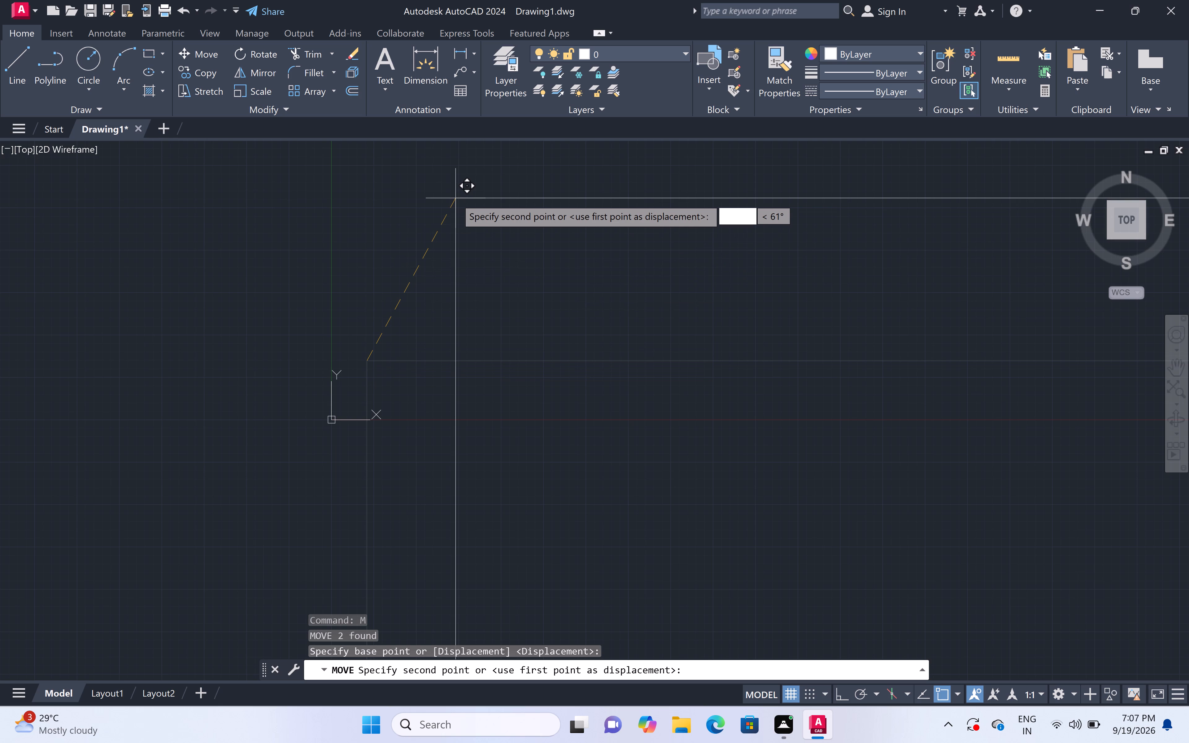
pyautogui.scroll(1, 455, 198)
pyautogui.scroll(-1, 455, 198)
pyautogui.moveTo(455, 198); pyautogui.dragTo(449, 263, button='middle')
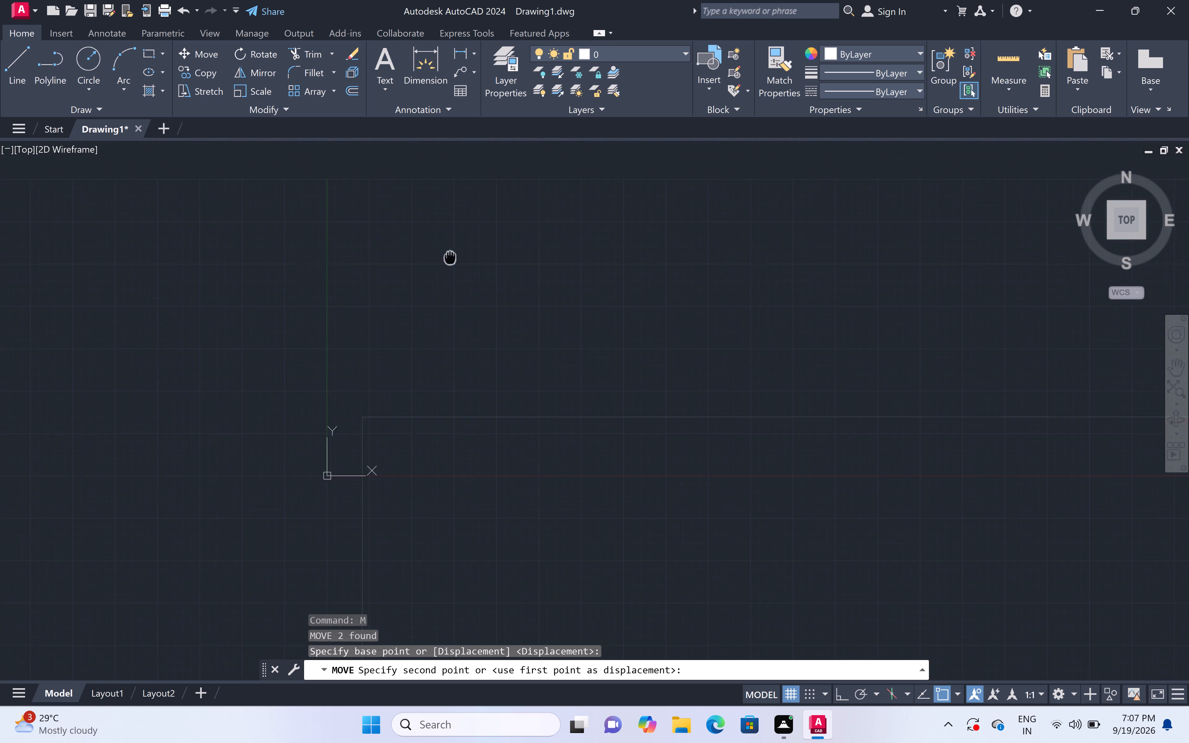
pyautogui.moveTo(449, 263); pyautogui.dragTo(414, 413, button='middle')
pyautogui.click(417, 232)
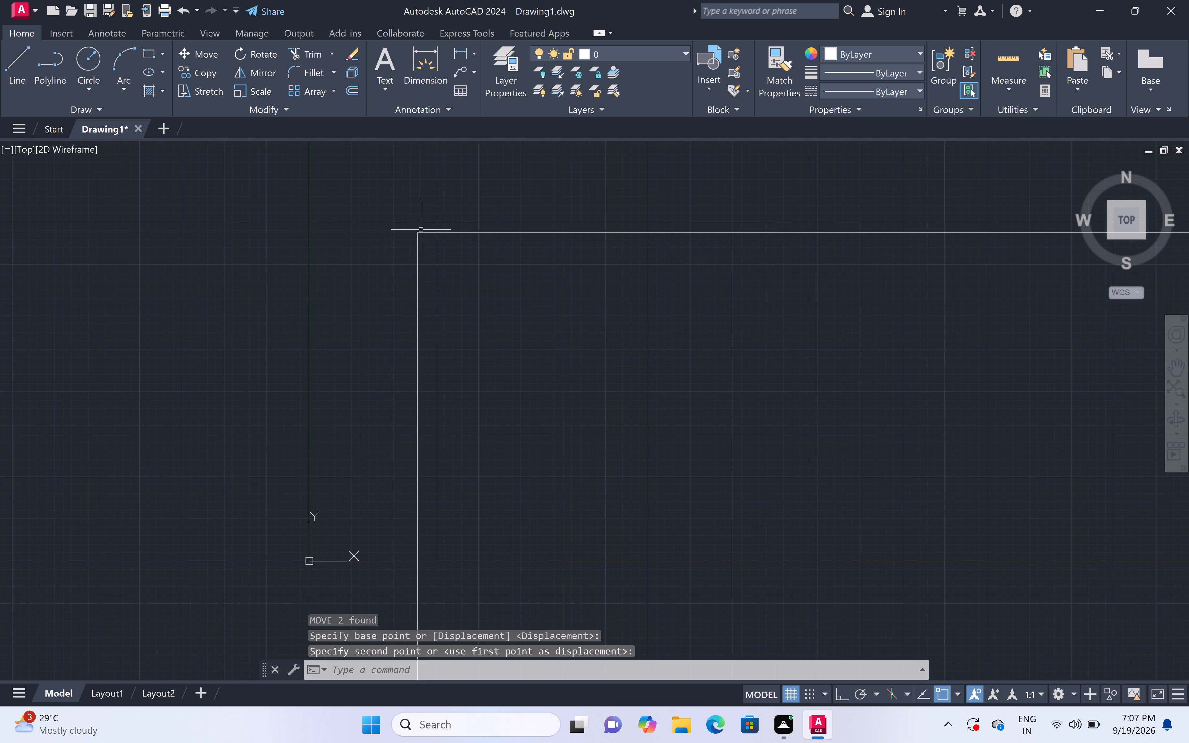
# Offset the left vertical line and the top horizontal line 9" inward to form the outer wall thickness.
pyautogui.scroll(4, 422, 228)
pyautogui.scroll(3, 413, 263)
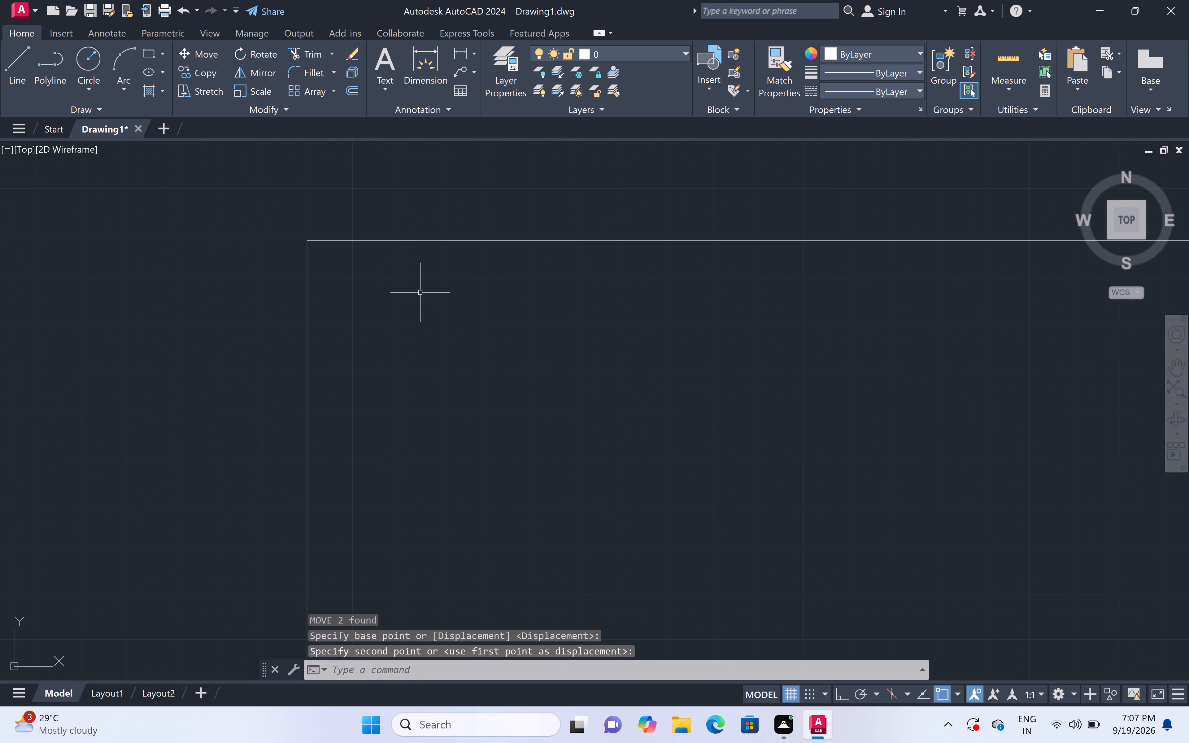
pyautogui.write('off')
pyautogui.press('space')
pyautogui.press('9')
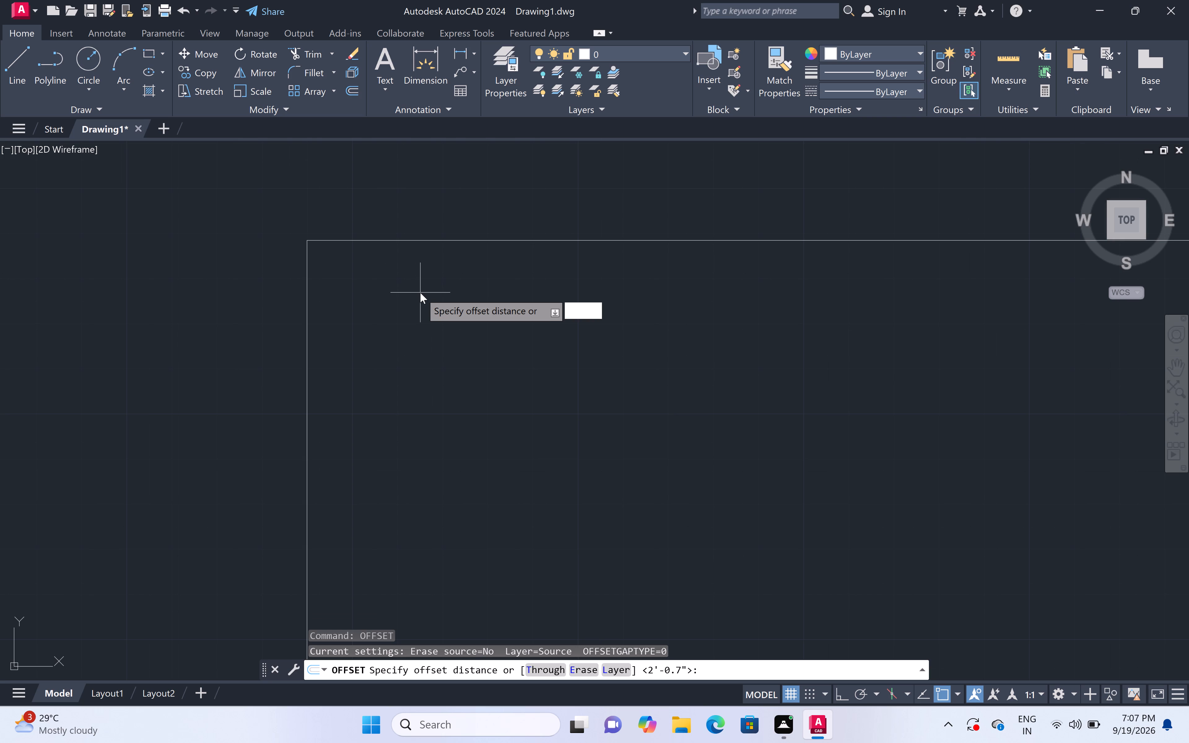
pyautogui.write('"')
pyautogui.press('space')
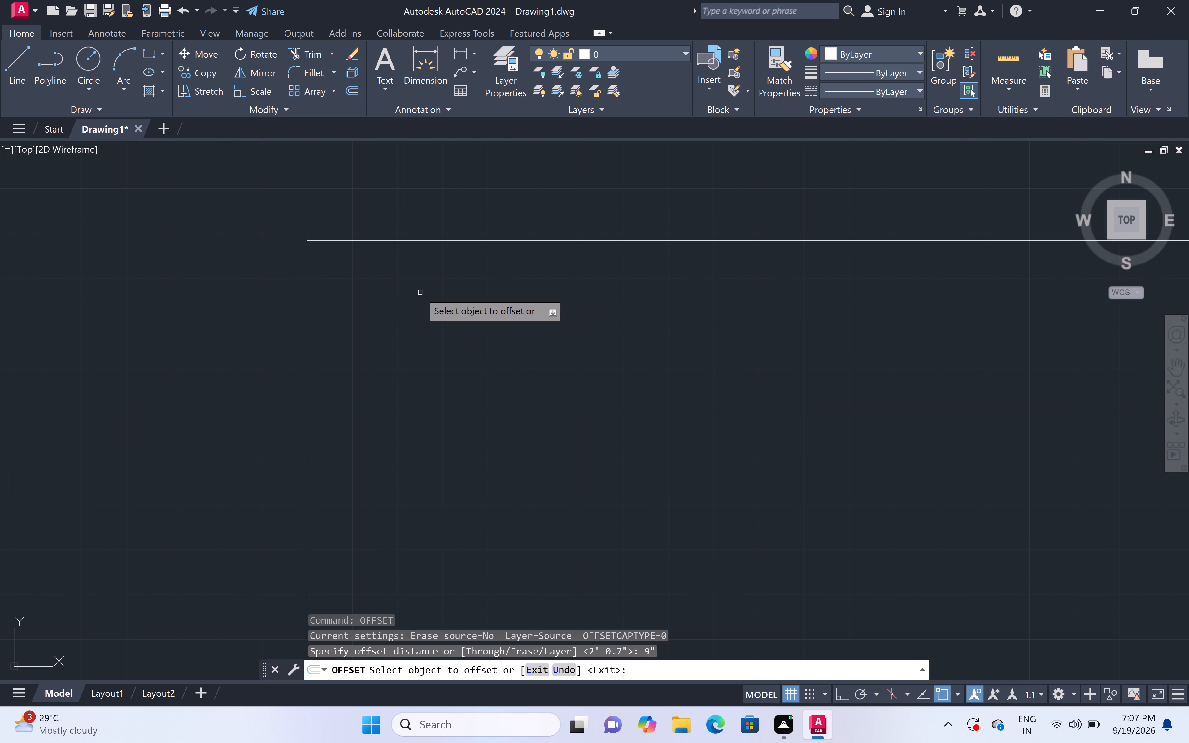
pyautogui.click(307, 260)
pyautogui.click(433, 258)
pyautogui.scroll(-5, 433, 258)
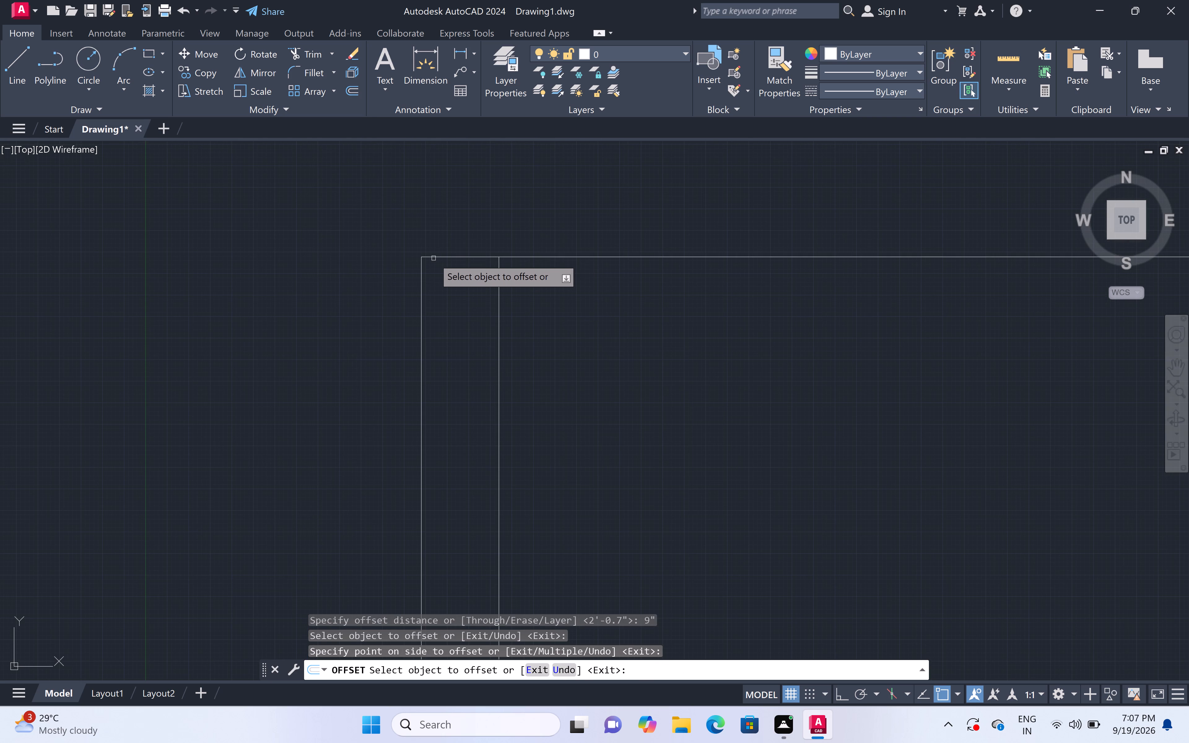
pyautogui.click(454, 257)
pyautogui.click(455, 355)
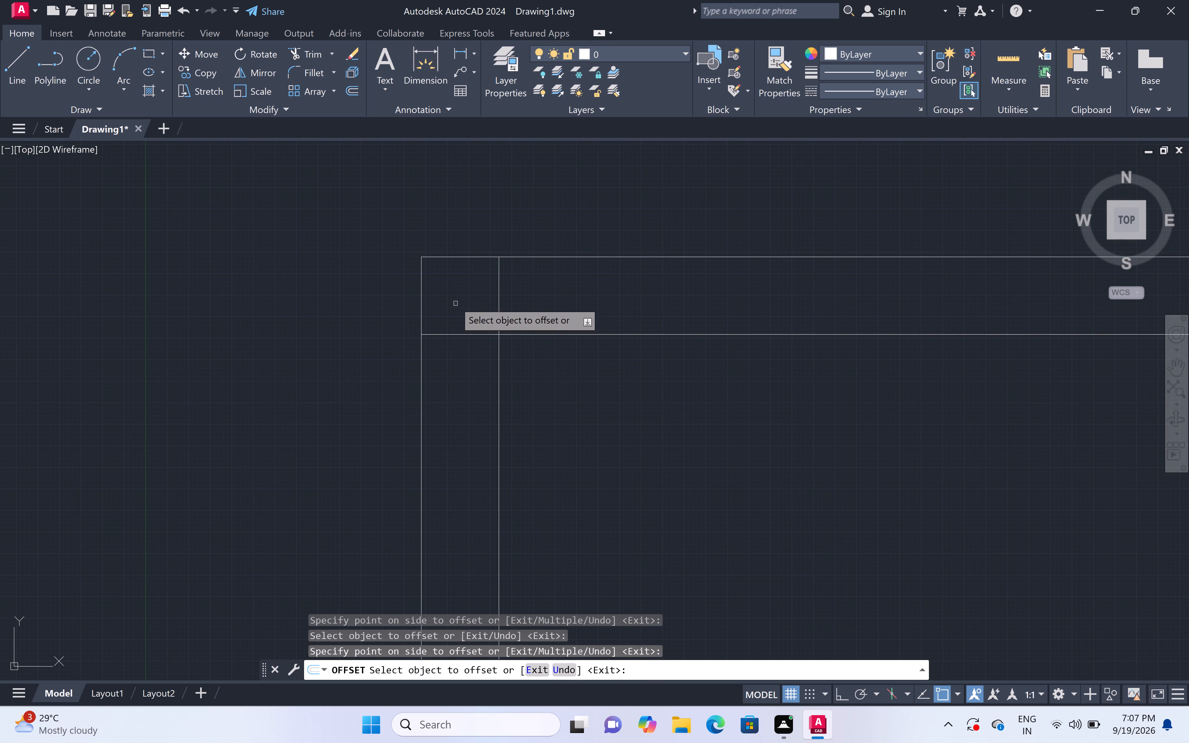
pyautogui.scroll(-6, 454, 298)
pyautogui.scroll(-2, 463, 324)
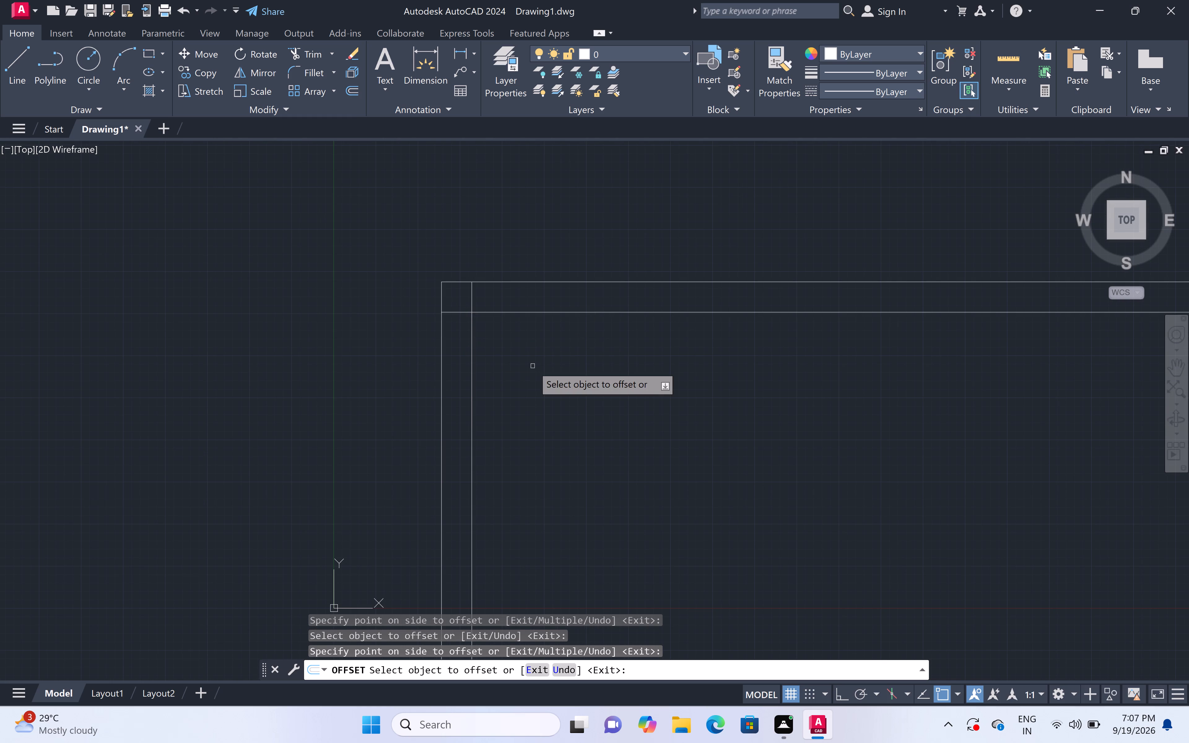
pyautogui.press('Escape')
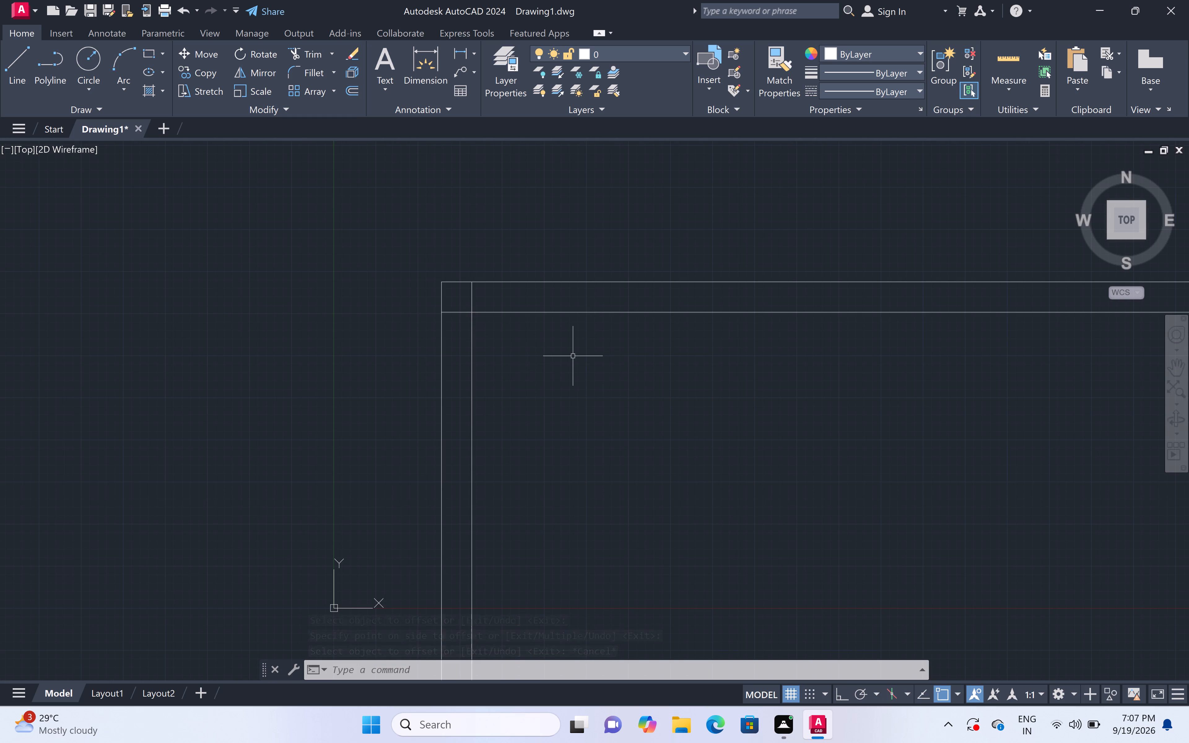
# Move the four wall lines by their outer corner farther up and right, away from the origin.
pyautogui.scroll(-2, 574, 343)
pyautogui.click(573, 306)
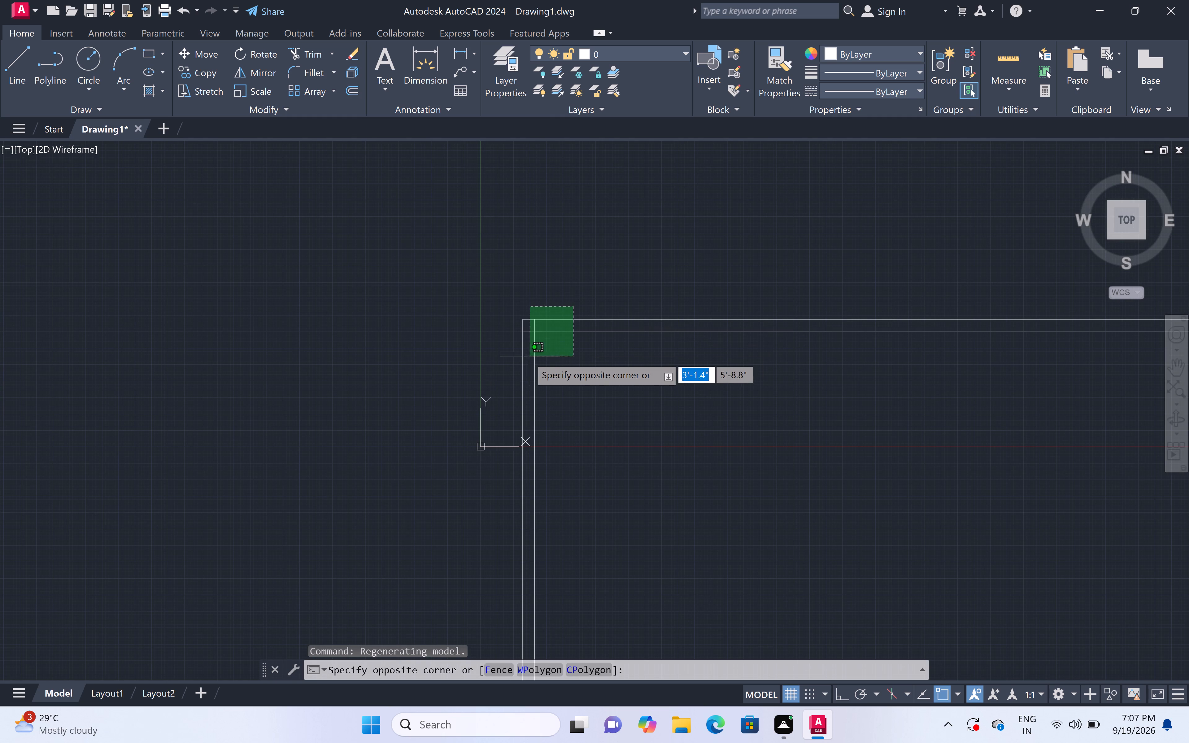
pyautogui.click(512, 361)
pyautogui.write('m')
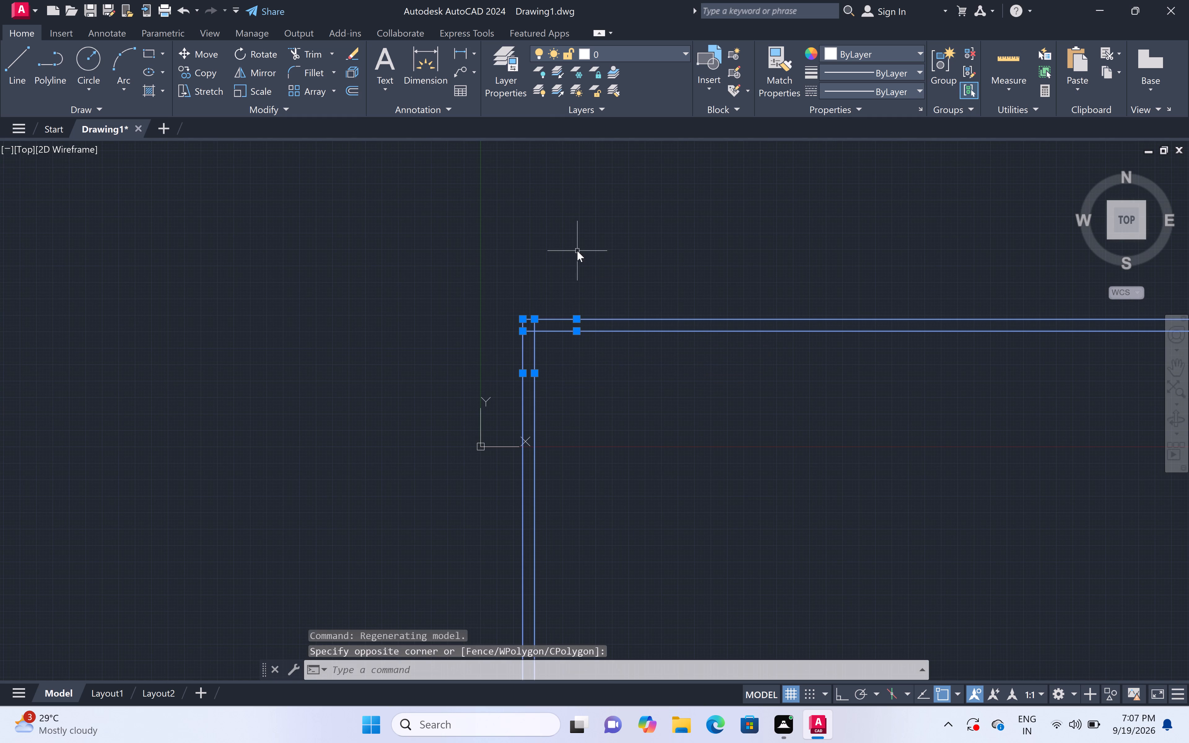
pyautogui.press('space')
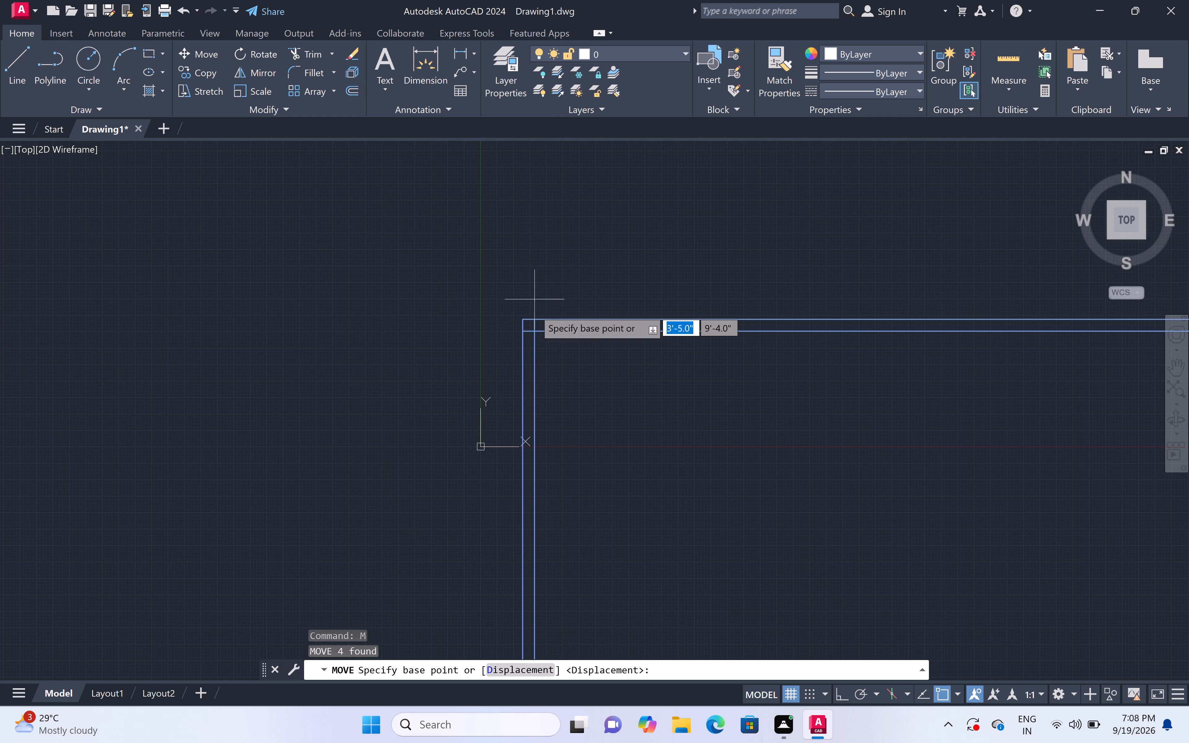
pyautogui.click(521, 320)
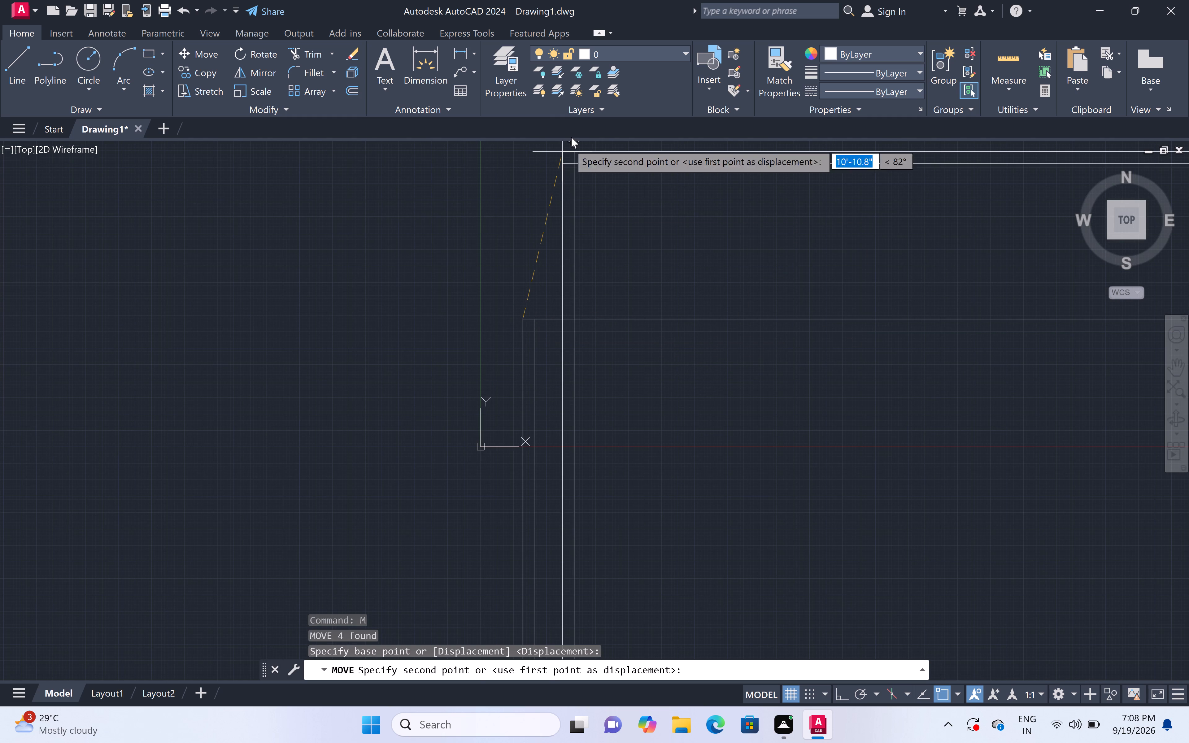
pyautogui.scroll(-3, 571, 137)
pyautogui.scroll(-2, 576, 219)
pyautogui.moveTo(576, 219); pyautogui.dragTo(565, 228, button='middle')
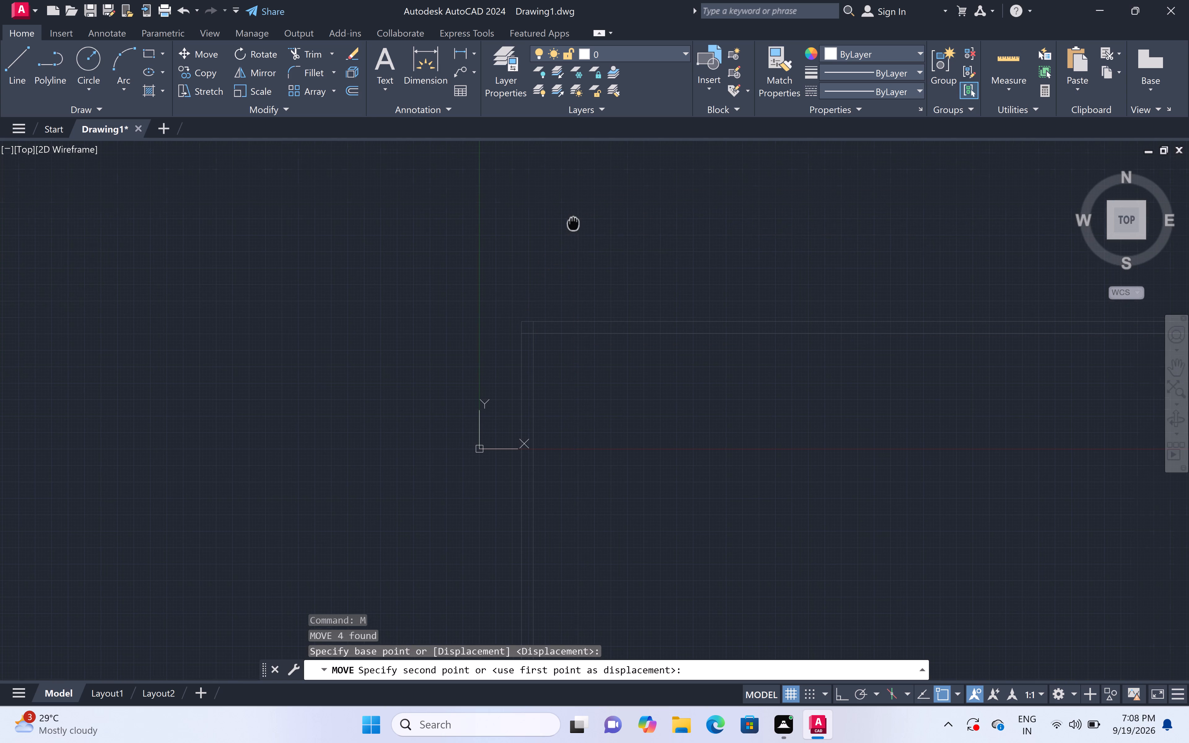
pyautogui.moveTo(565, 228); pyautogui.dragTo(320, 532, button='middle')
pyautogui.click(487, 211)
# Move the four wall lines together farther up and slightly right, well clear of the origin.
pyautogui.scroll(-5, 487, 211)
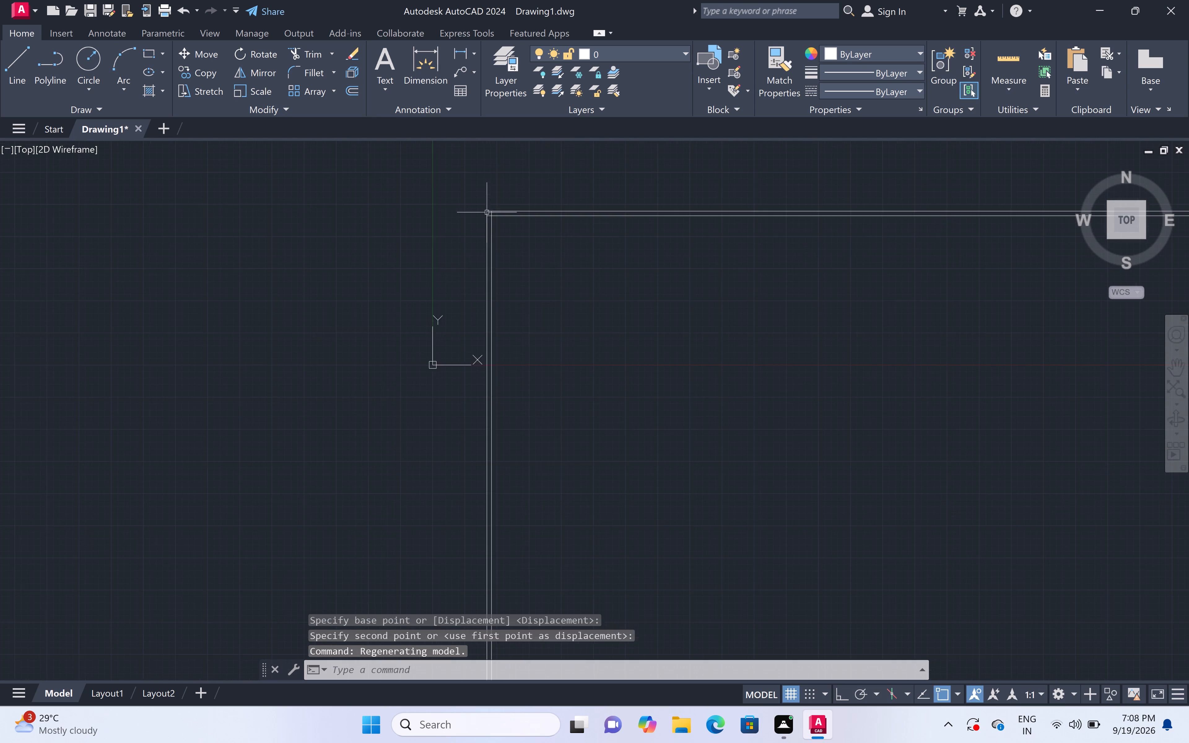
pyautogui.scroll(-5, 495, 207)
pyautogui.moveTo(524, 175); pyautogui.dragTo(366, 427, button='middle')
pyautogui.scroll(1, 518, 185)
pyautogui.click(381, 454)
pyautogui.click(225, 604)
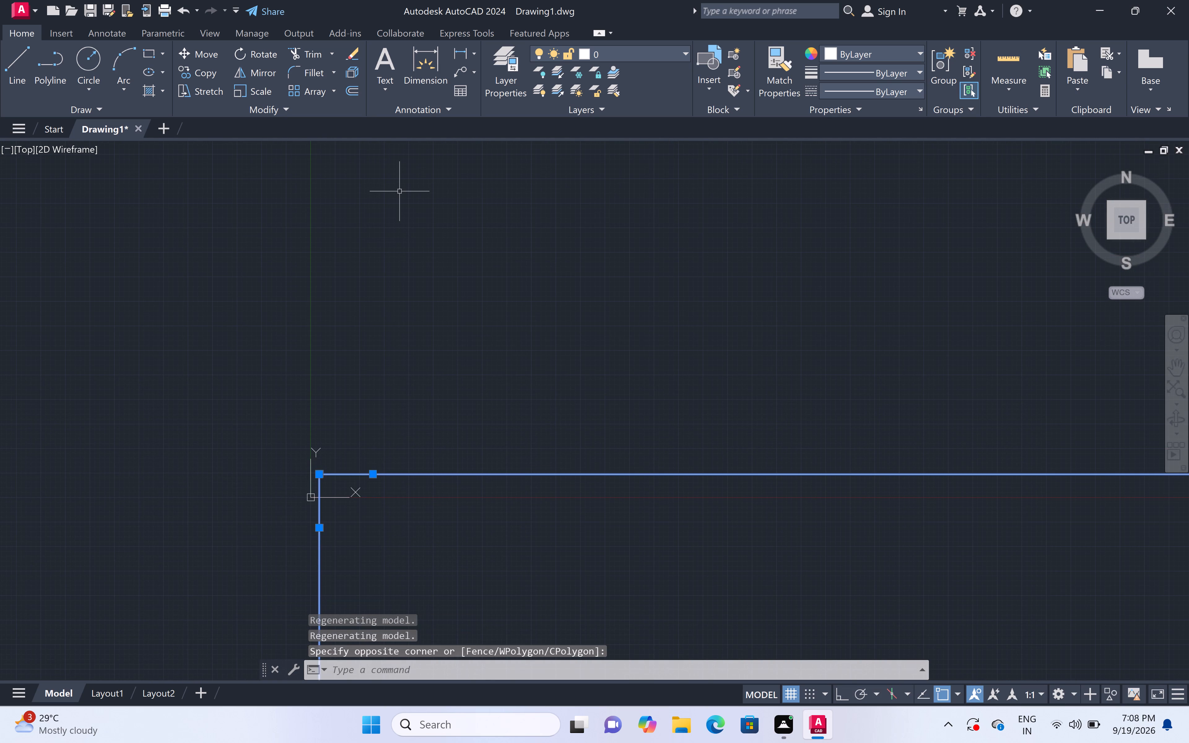
pyautogui.write('m')
pyautogui.press('space')
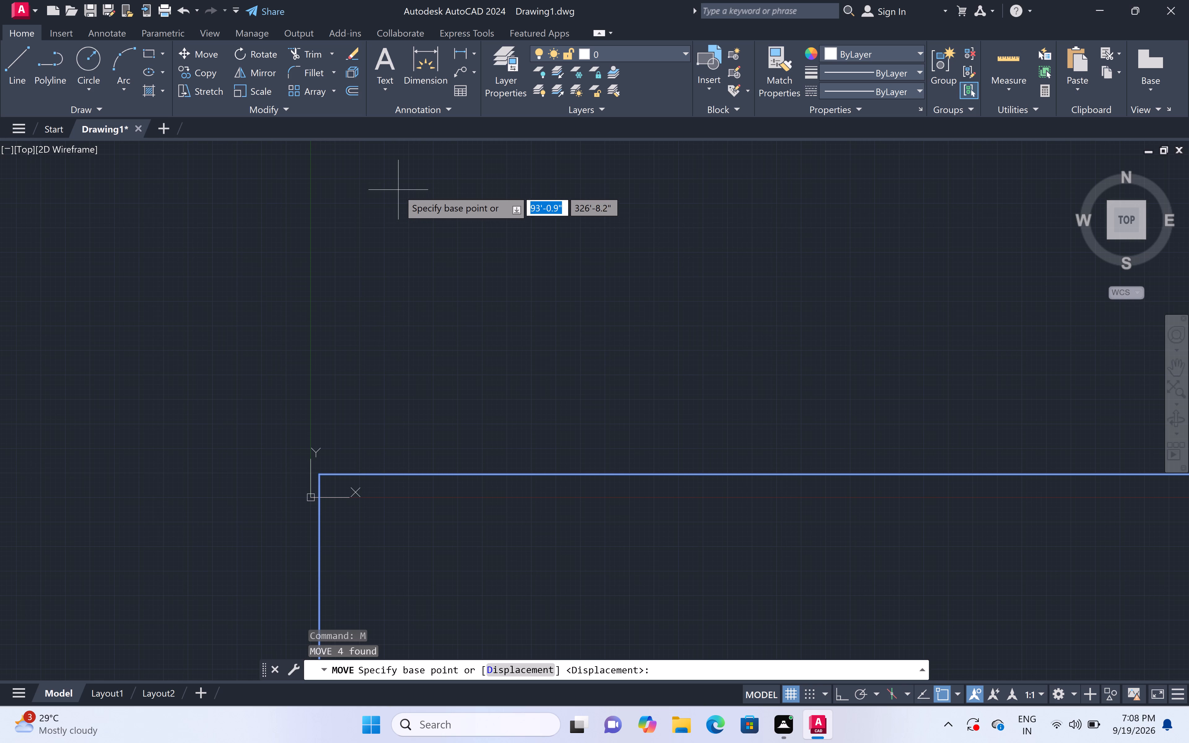
pyautogui.click(368, 475)
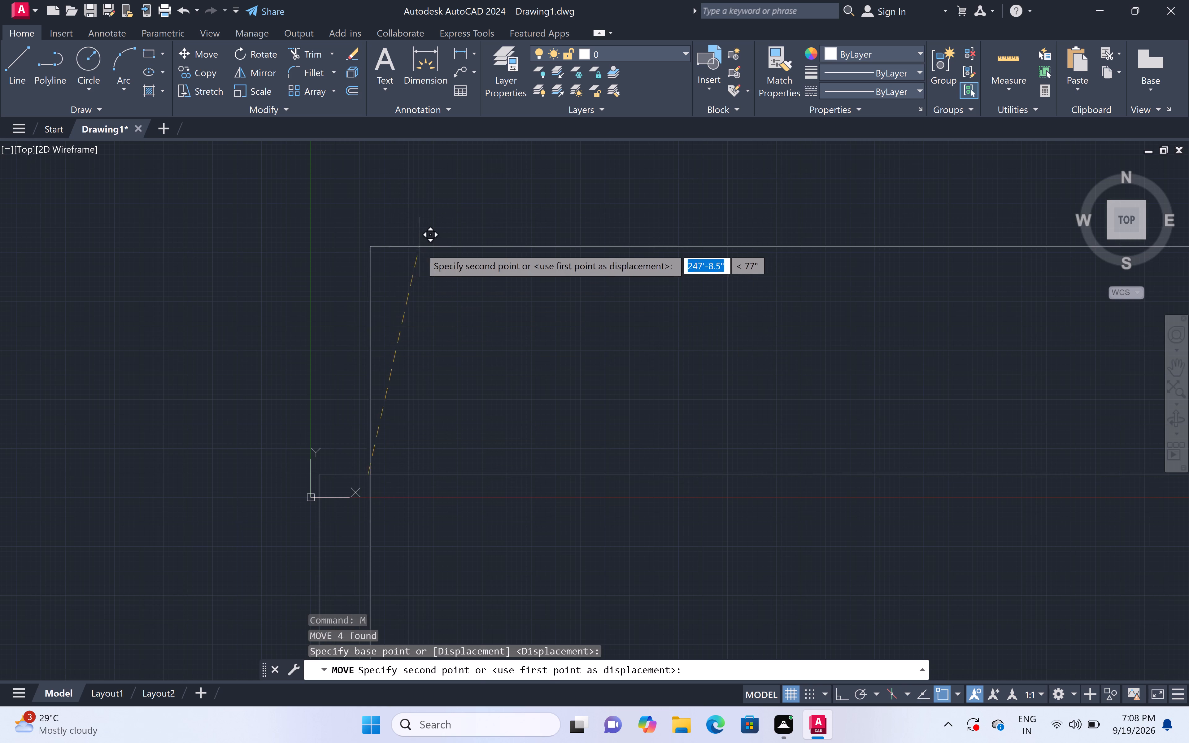
pyautogui.click(442, 214)
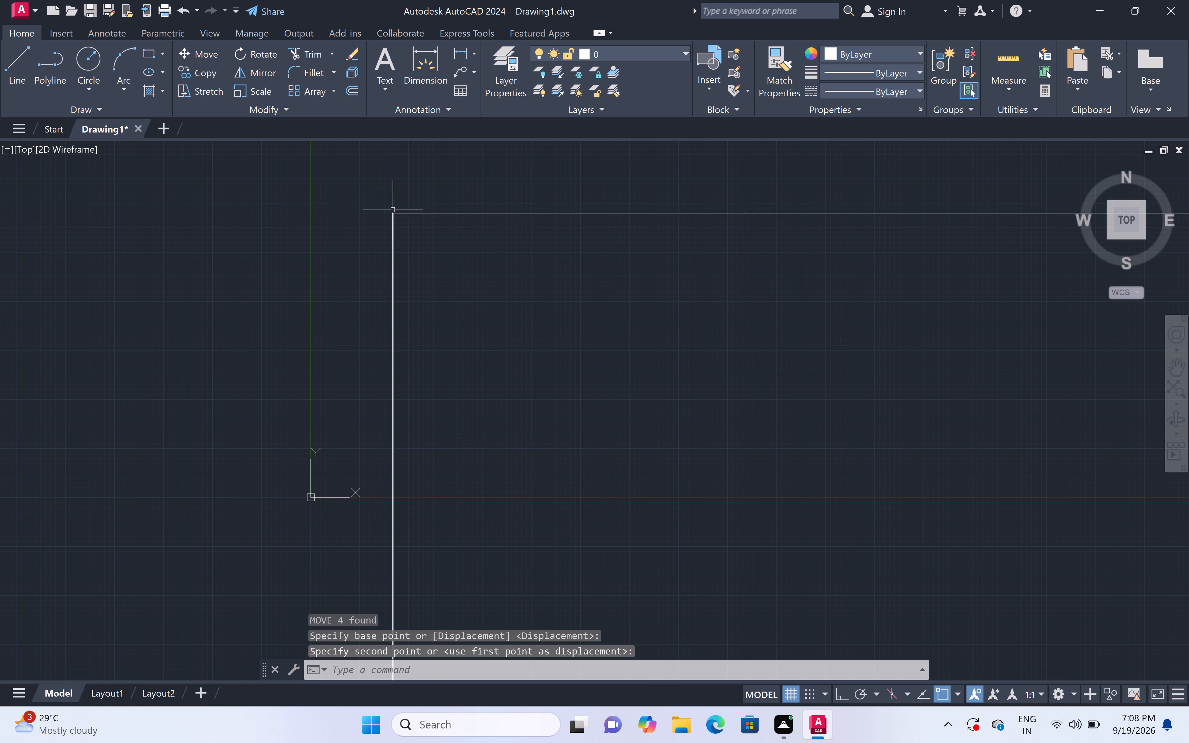
# Offset the inner lines of the left and top outer walls 10' into the plan to set the first room's size.
pyautogui.scroll(5, 393, 210)
pyautogui.scroll(1, 409, 240)
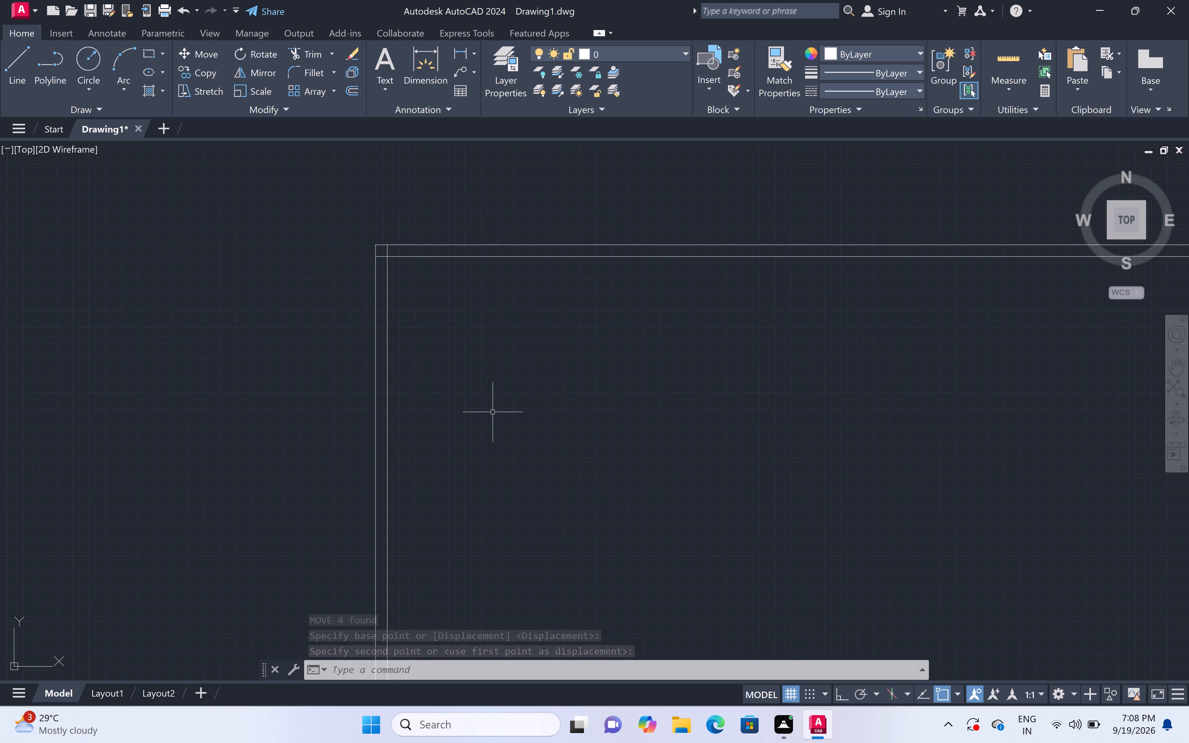
pyautogui.write('off 10')
pyautogui.press("'")
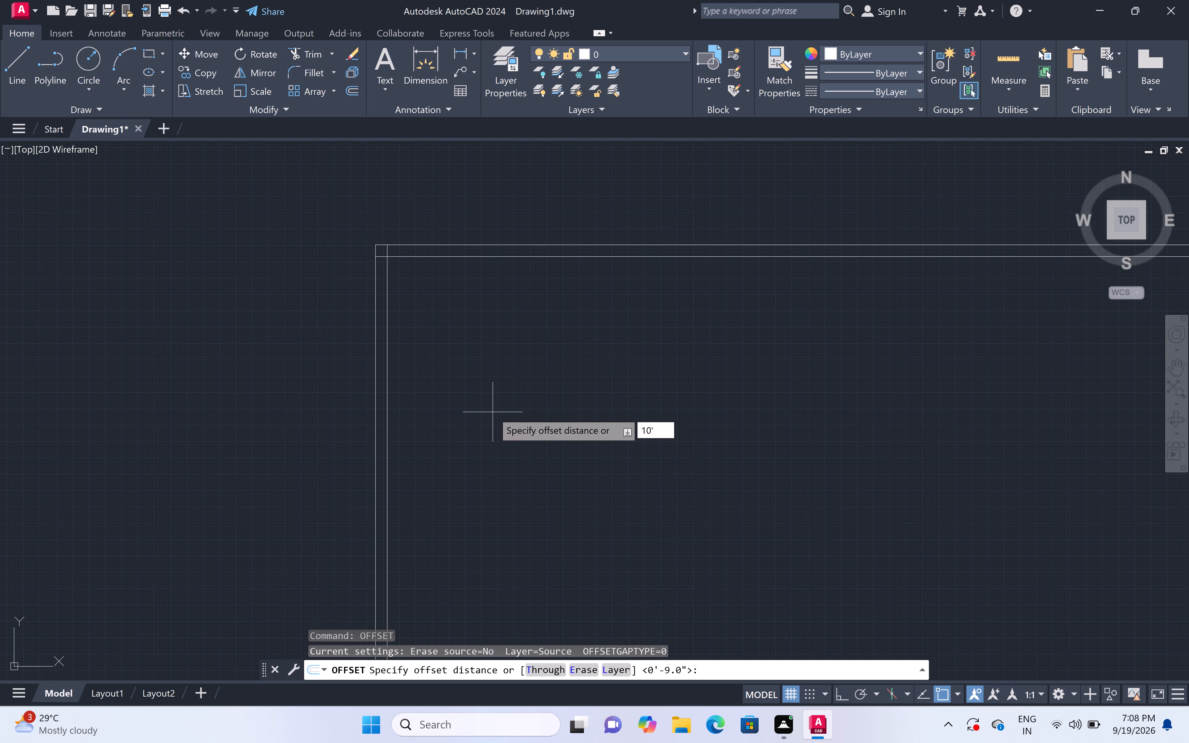
pyautogui.press('space')
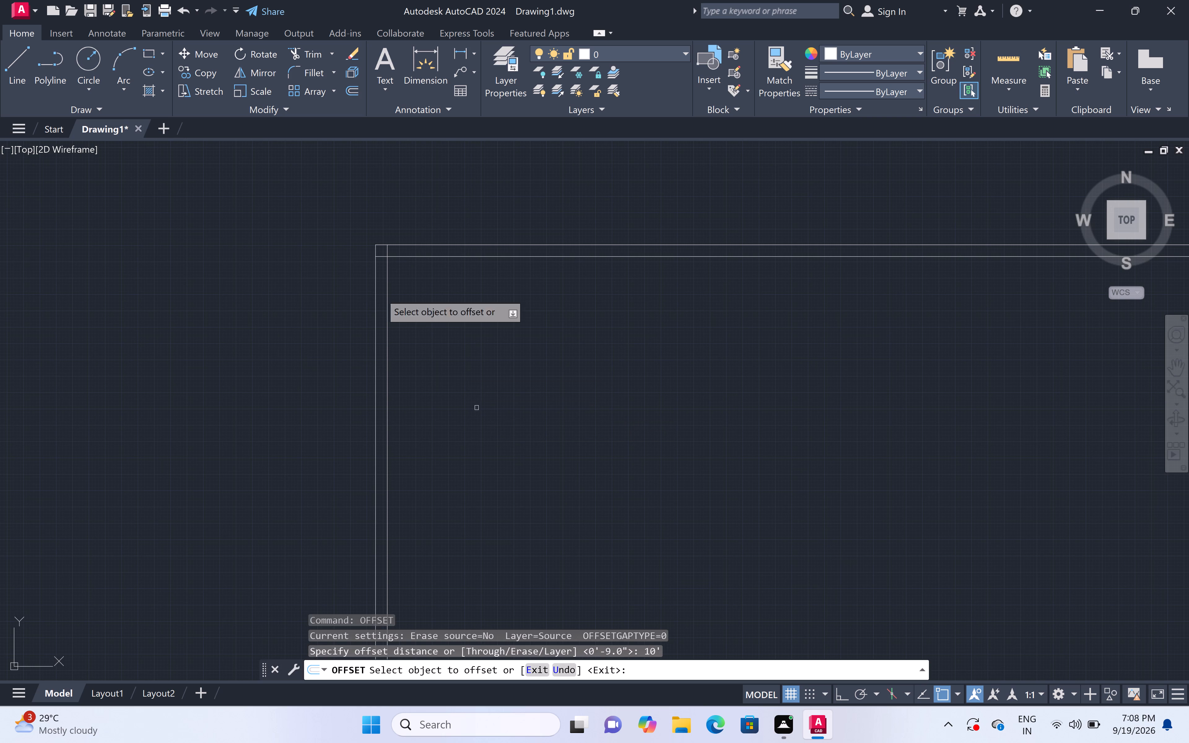
pyautogui.click(388, 293)
pyautogui.click(629, 290)
pyautogui.doubleClick(459, 256)
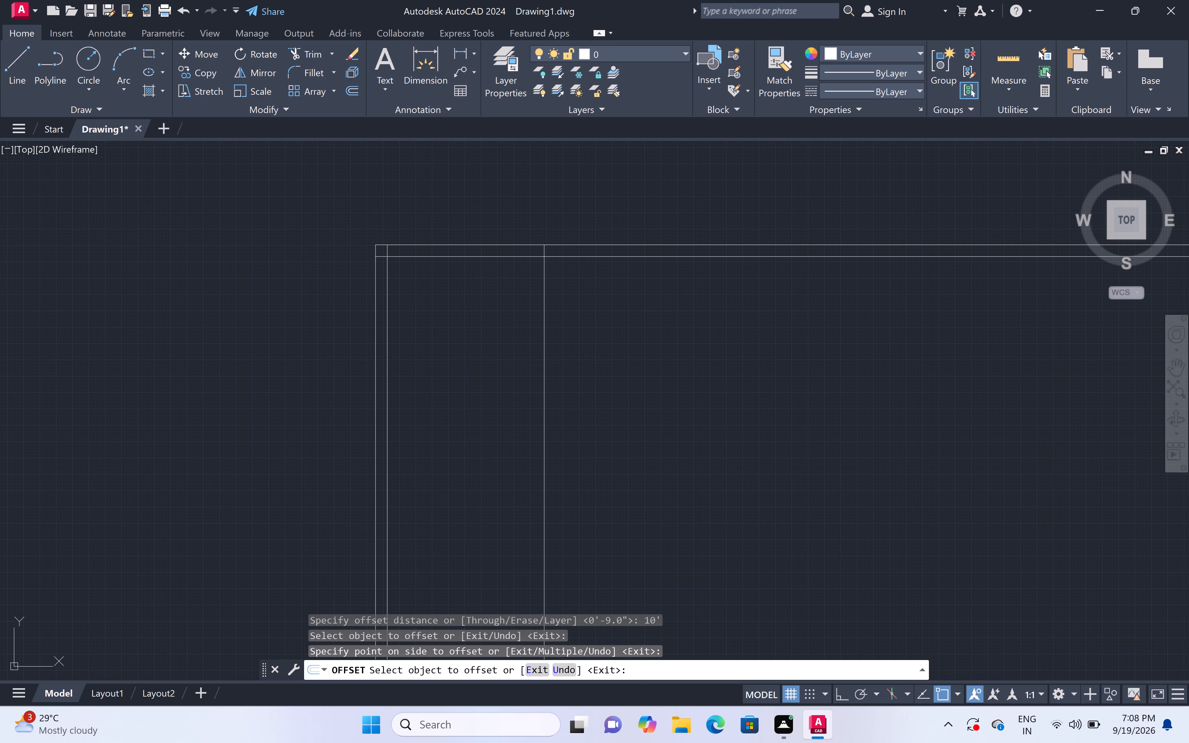
pyautogui.click(475, 364)
pyautogui.press('Escape')
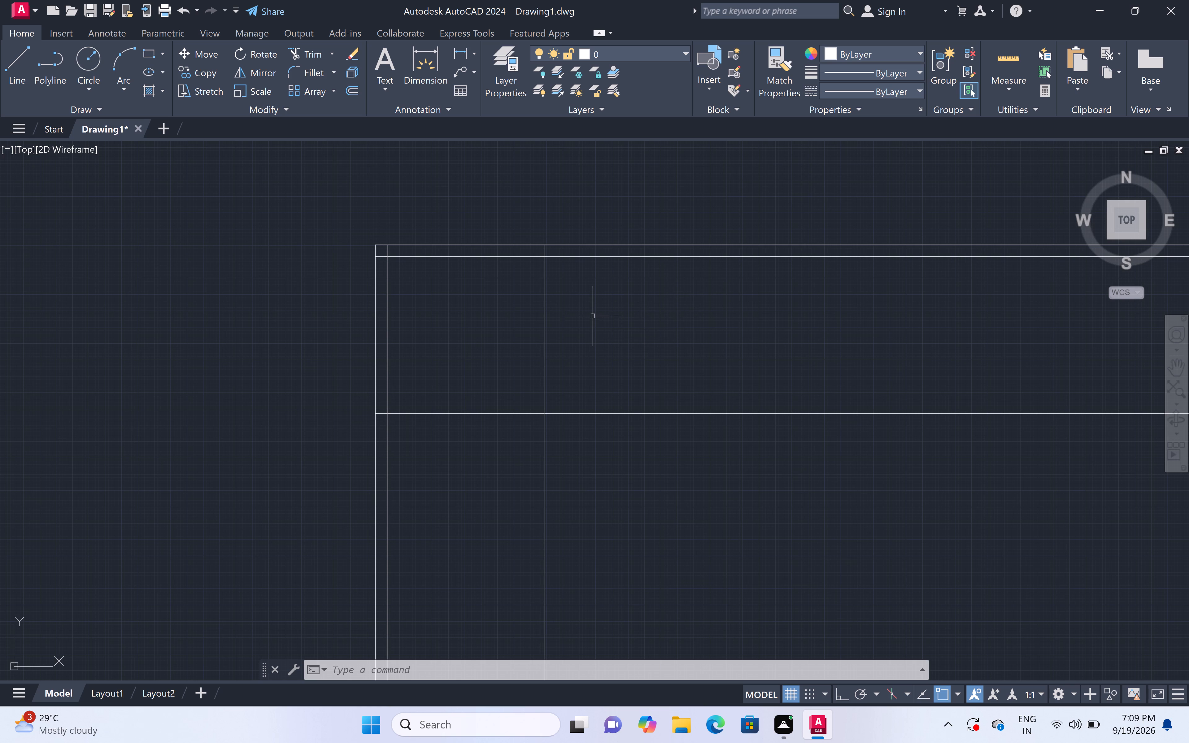
# Offset the new horizontal line downward and the new vertical line to the right by 4.5" to form the partition walls.
pyautogui.write('off 4')
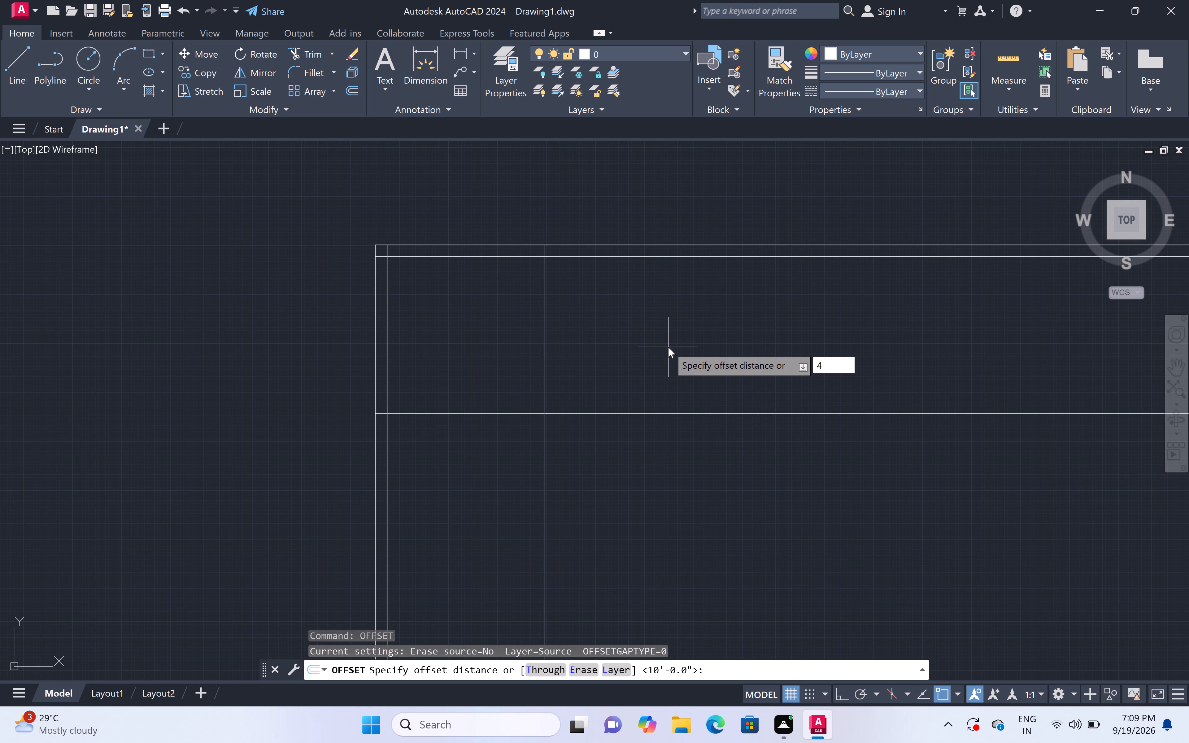
pyautogui.press('.')
pyautogui.press('5')
pyautogui.hotkey('shift', '"')
pyautogui.press('space')
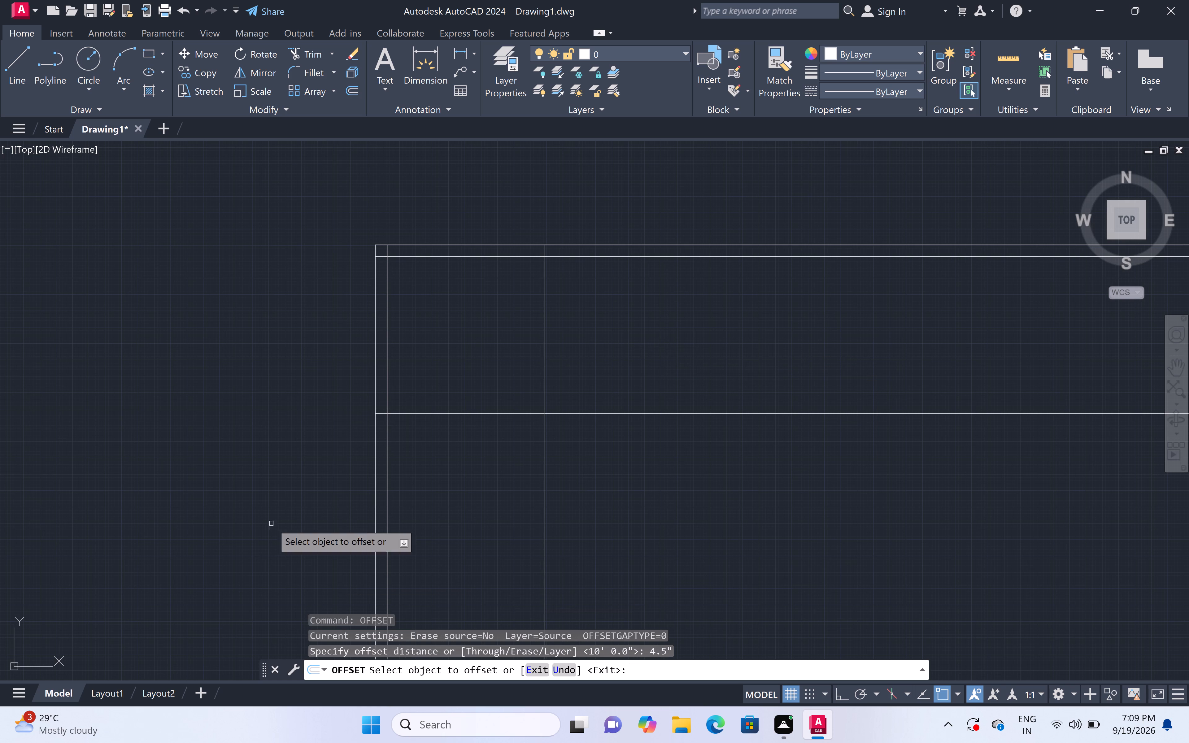
pyautogui.click(408, 412)
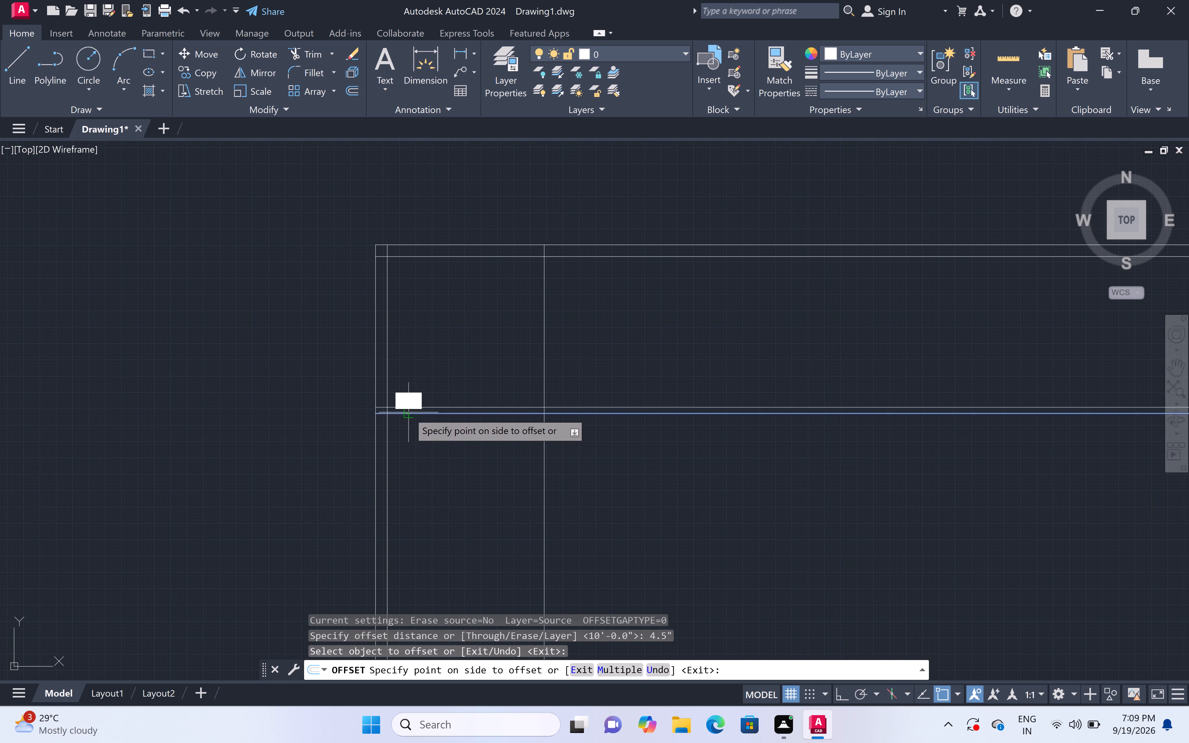
pyautogui.click(403, 489)
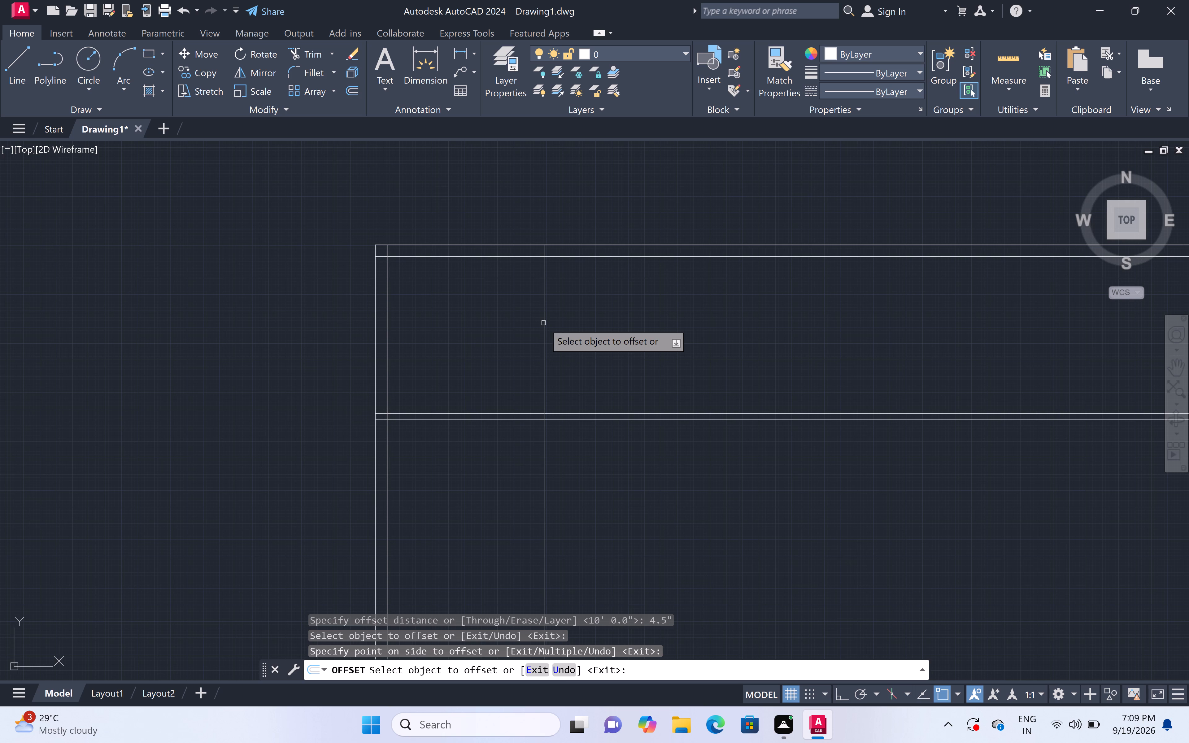
pyautogui.click(543, 323)
pyautogui.click(681, 320)
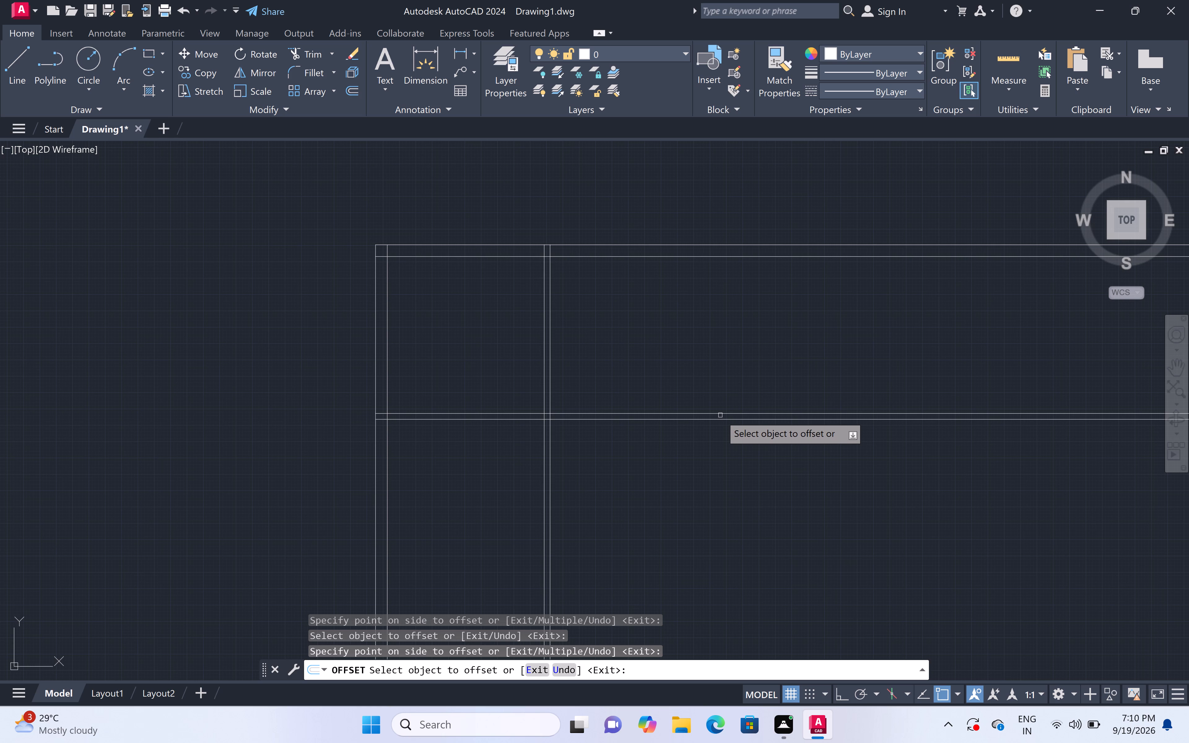
# Offset the vertical partition's right line 10' to the right to set the second room's width.
pyautogui.scroll(-1, 766, 394)
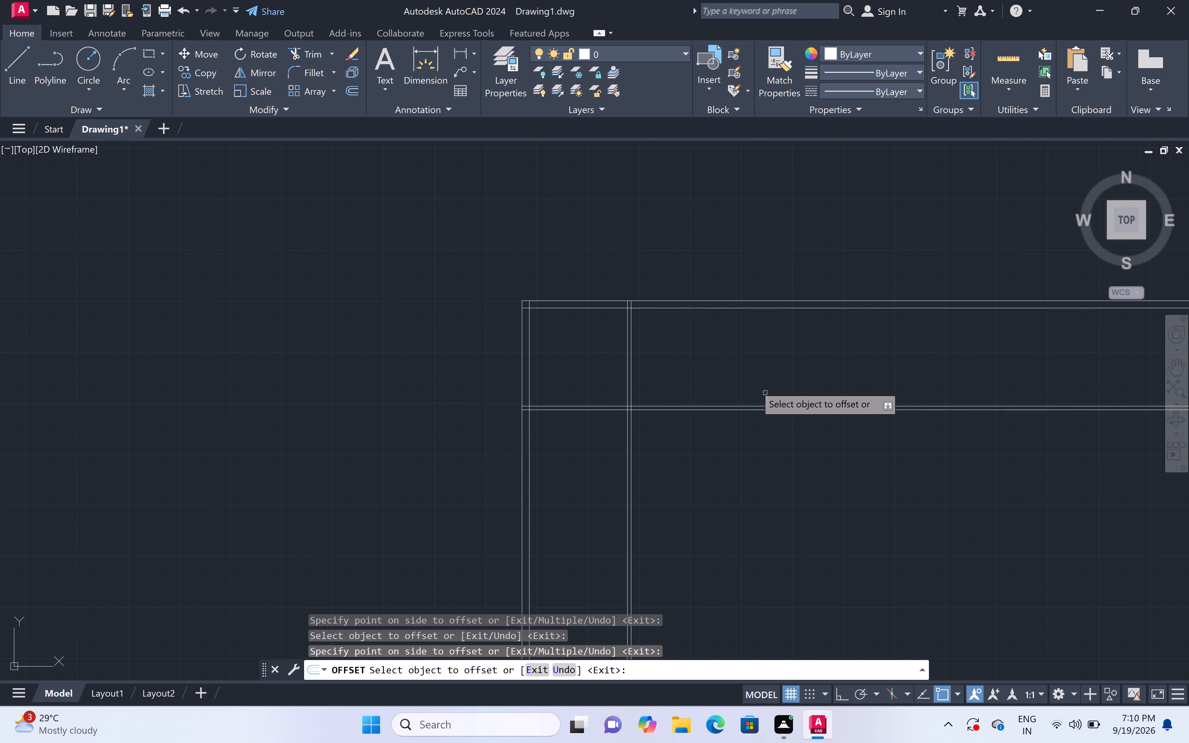
pyautogui.moveTo(718, 386); pyautogui.dragTo(716, 386, button='middle')
pyautogui.scroll(1, 716, 386)
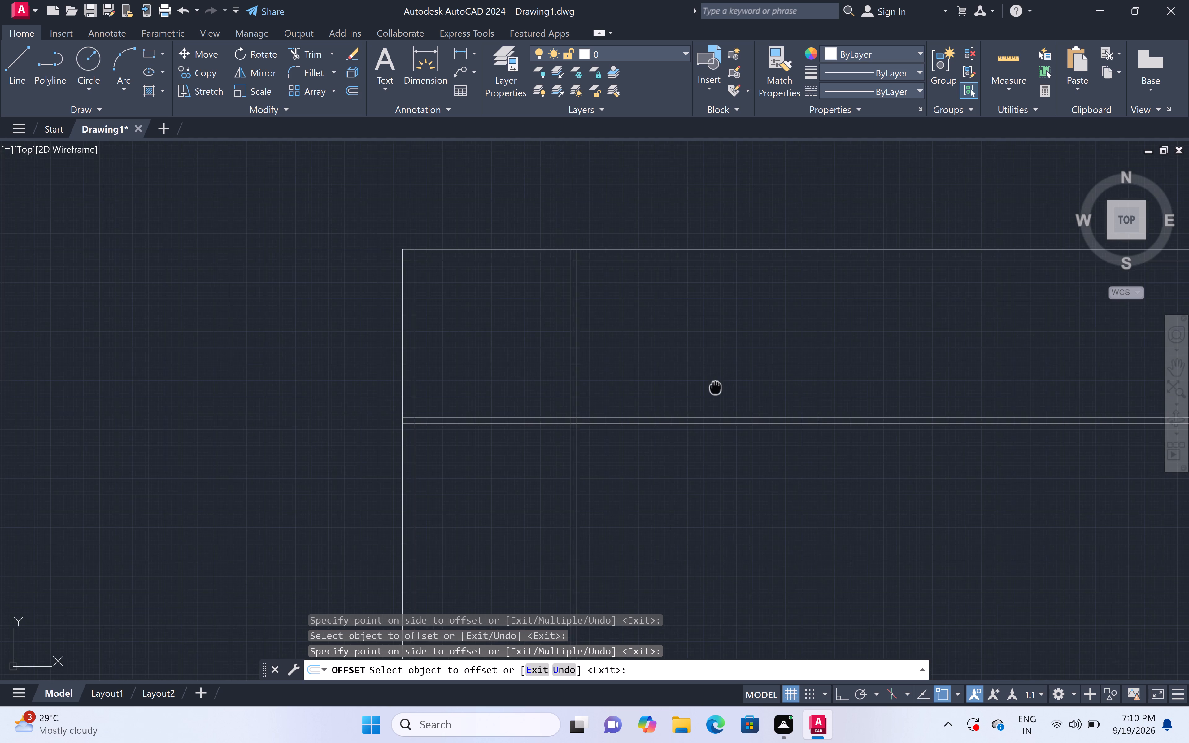
pyautogui.moveTo(716, 386); pyautogui.dragTo(596, 389, button='middle')
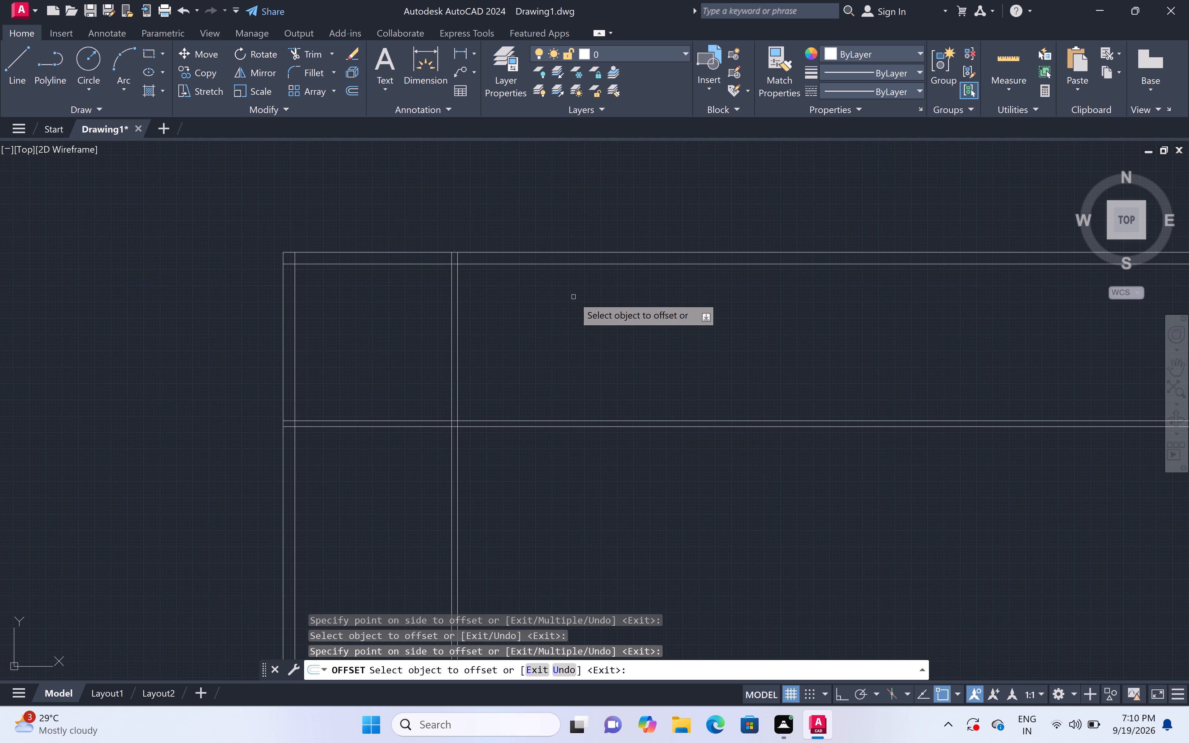
pyautogui.press('space')
pyautogui.press('space')
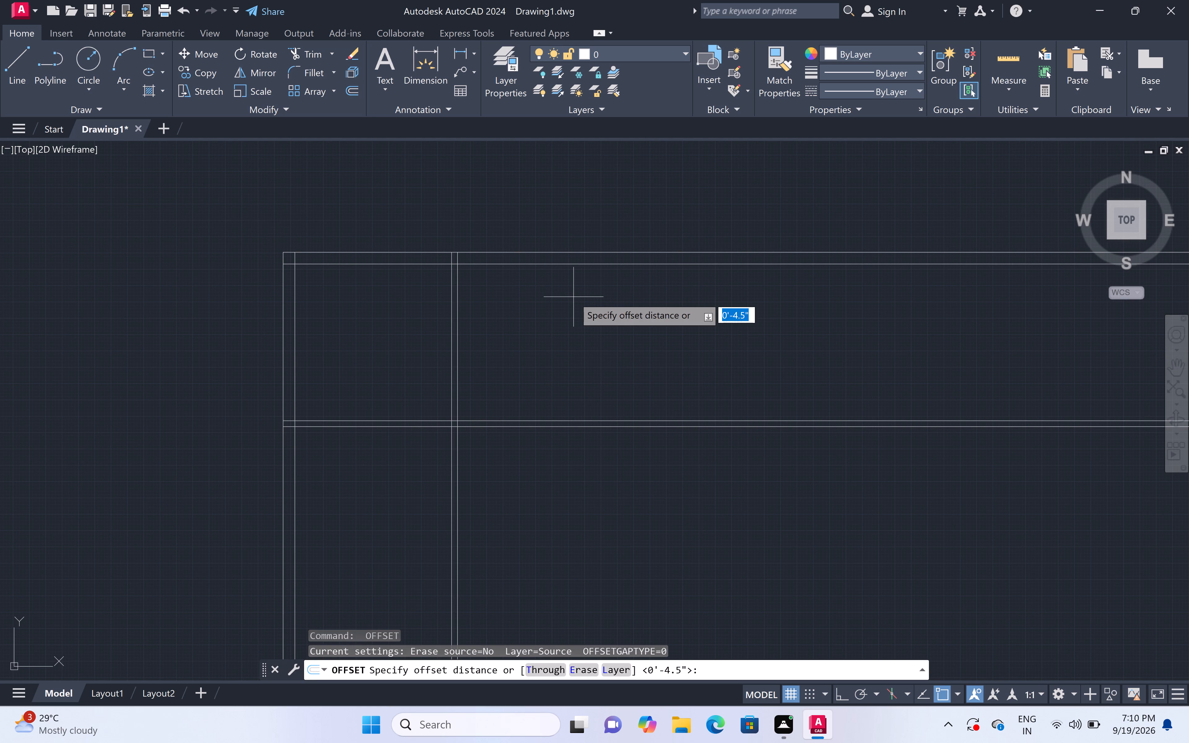
pyautogui.write("10'")
pyautogui.press('space')
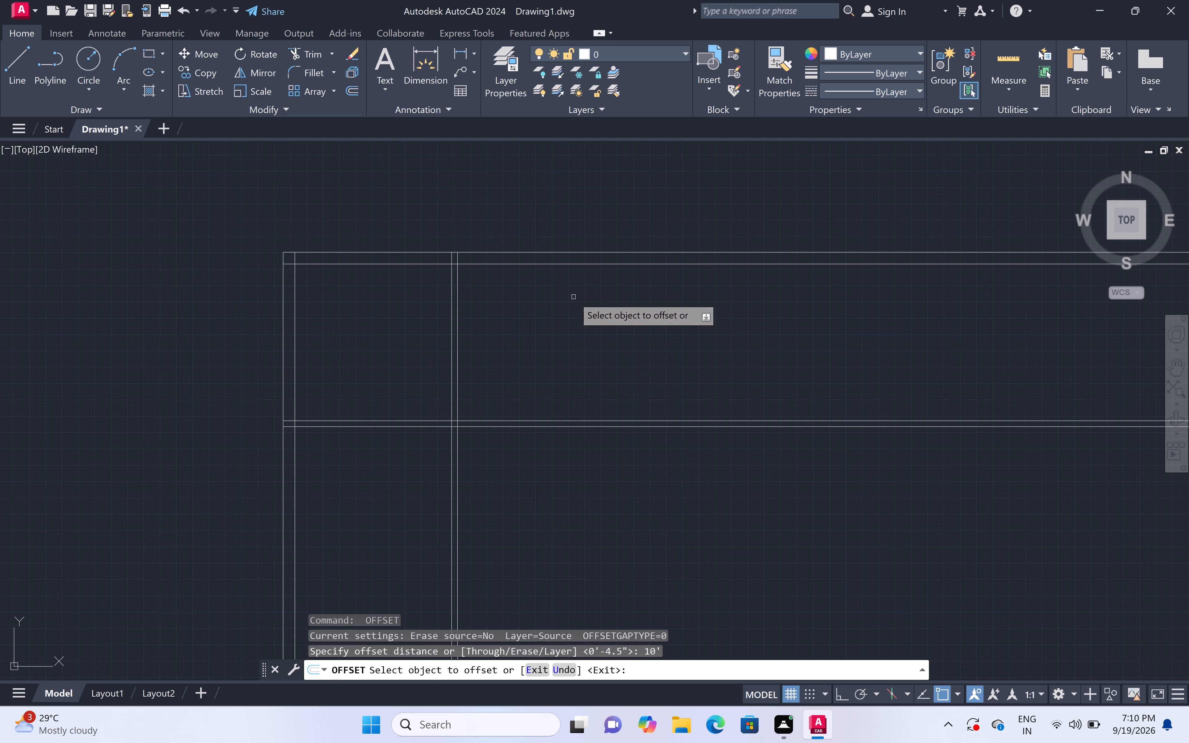
pyautogui.click(458, 333)
pyautogui.click(719, 324)
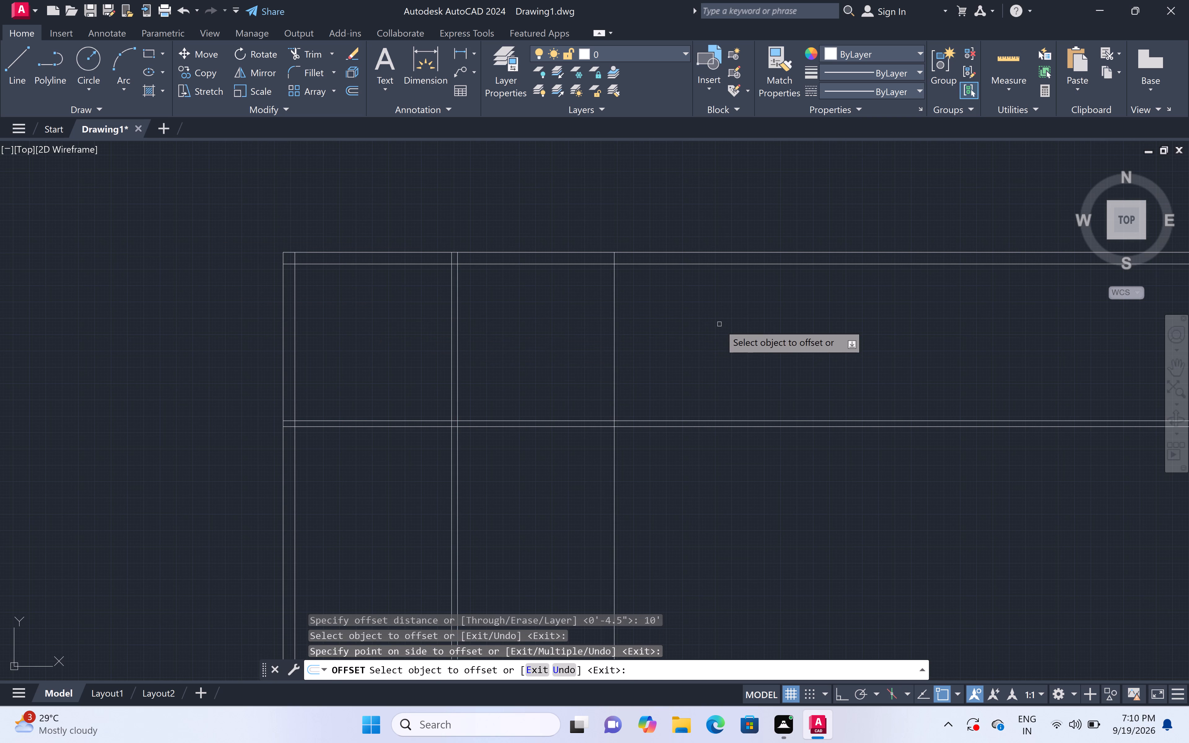
# Offset the second room's right boundary line 9" to the right to form the right outer wall.
pyautogui.press('space')
pyautogui.press('space')
pyautogui.write('9')
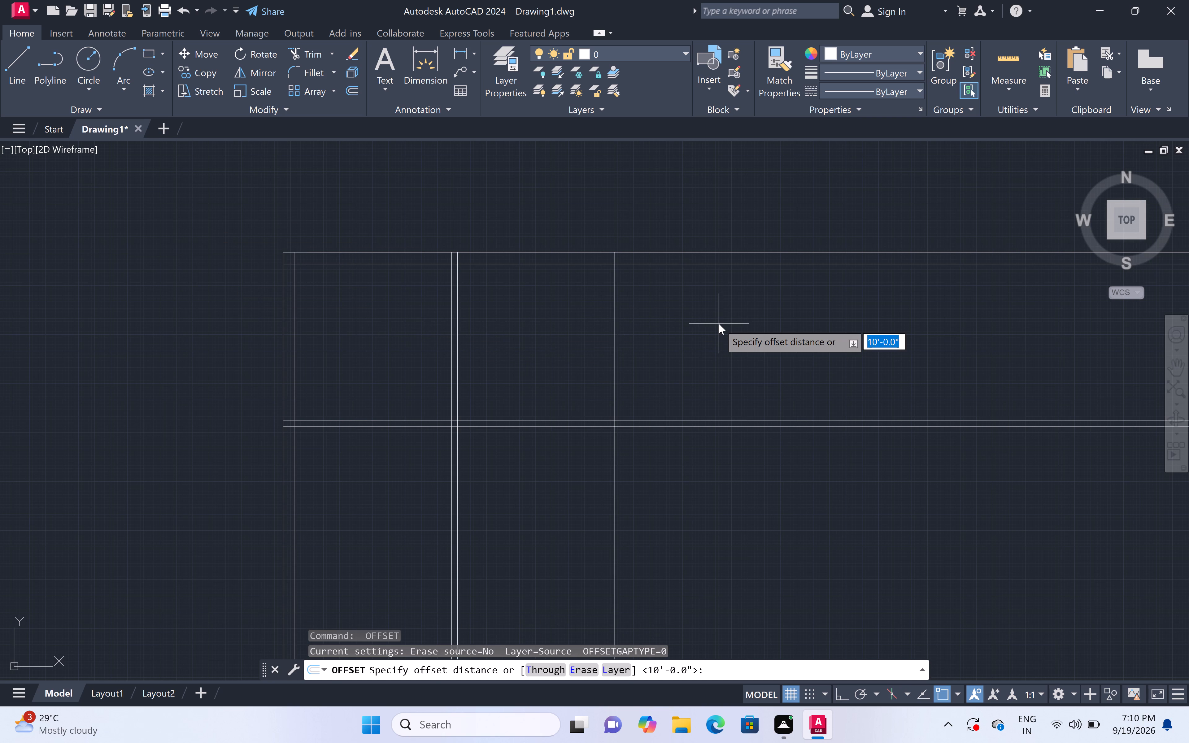
pyautogui.hotkey('shift', '"')
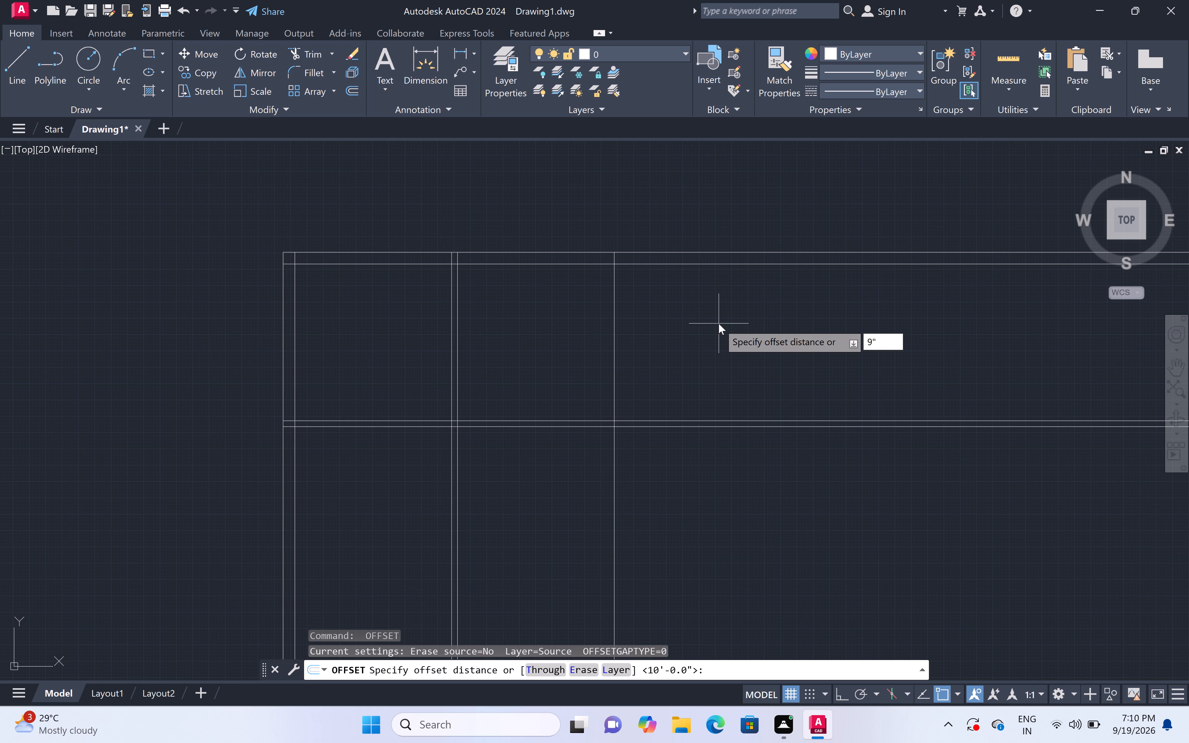
pyautogui.press('space')
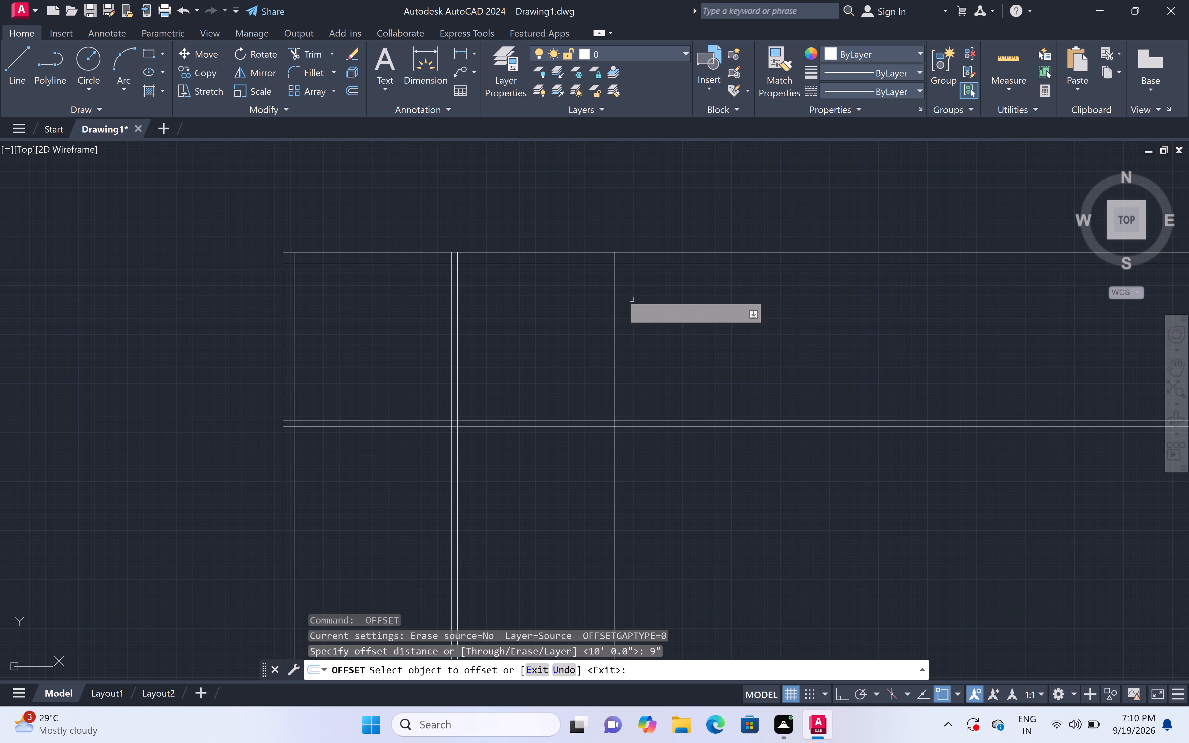
pyautogui.click(615, 292)
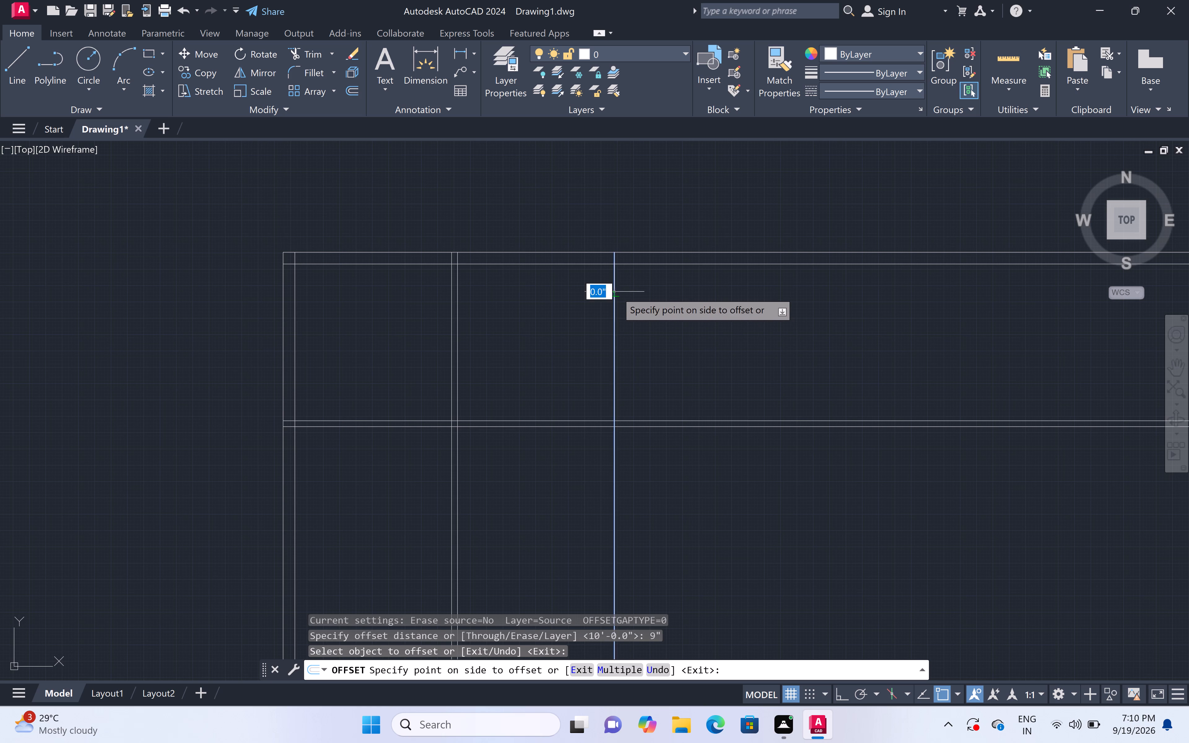
pyautogui.click(766, 288)
pyautogui.press('Escape')
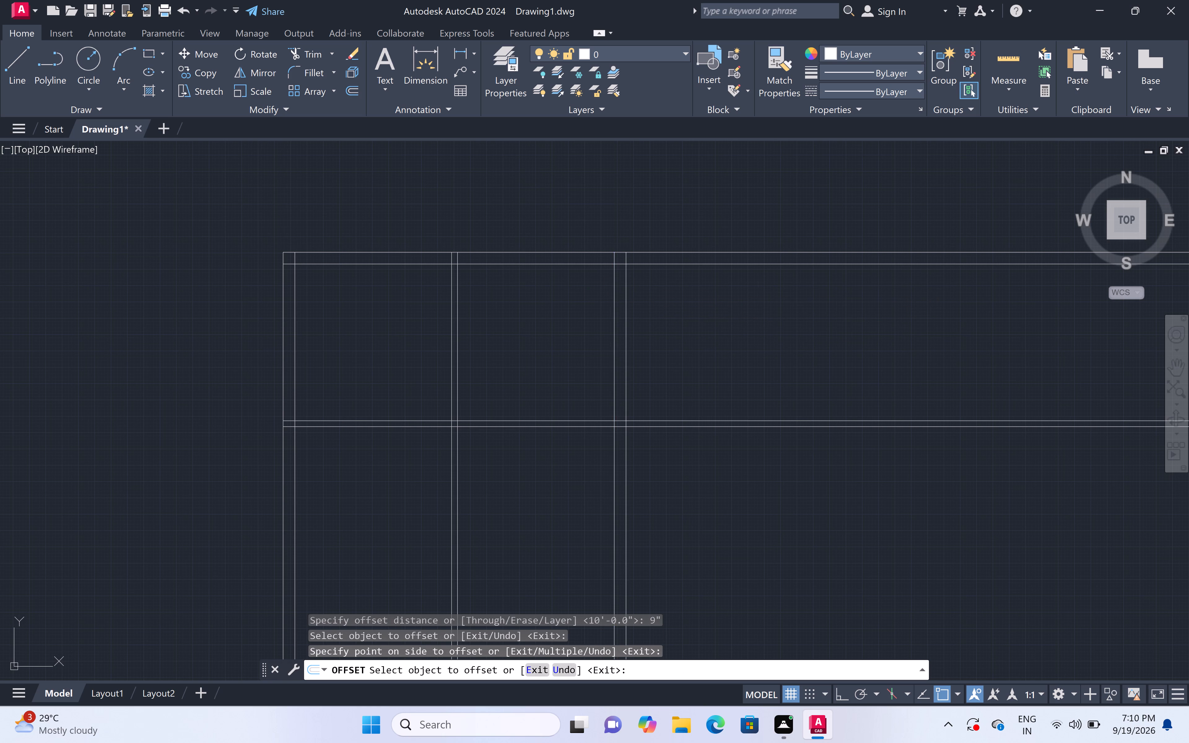
# Trim the horizontal wall lines beyond the right outer wall and the vertical partition lines below the horizontal partition.
pyautogui.write('tr')
pyautogui.press('space')
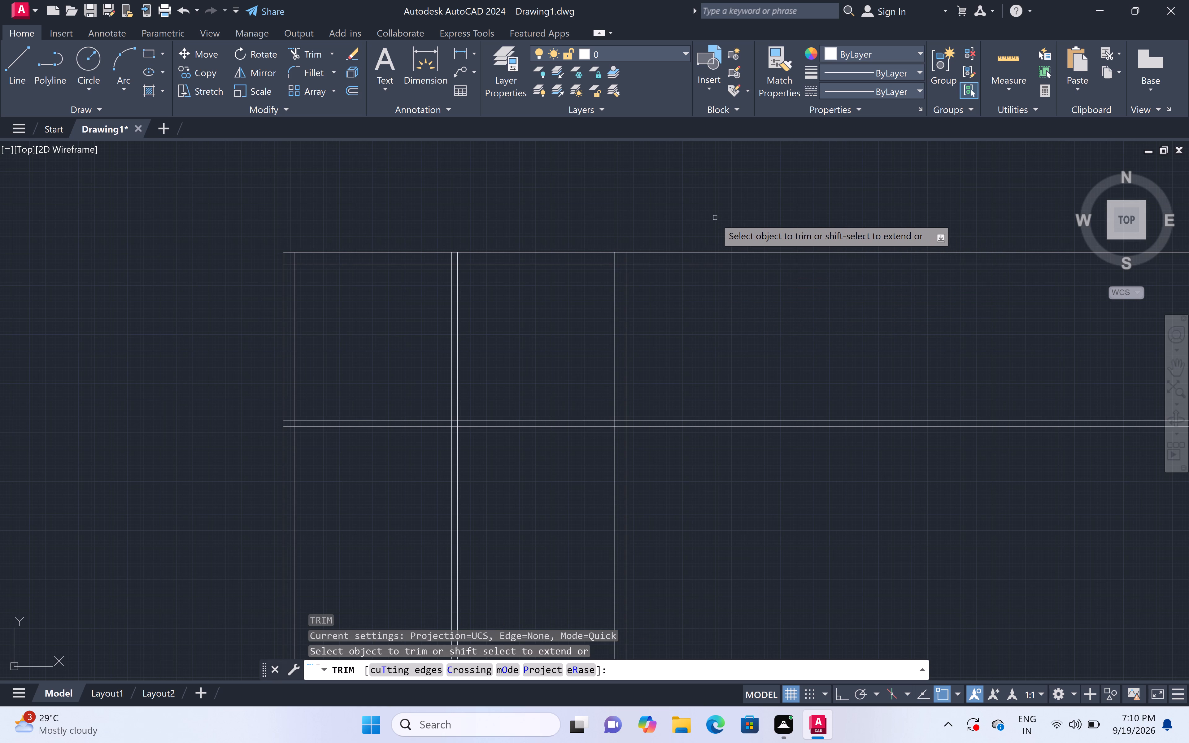
pyautogui.click(729, 219)
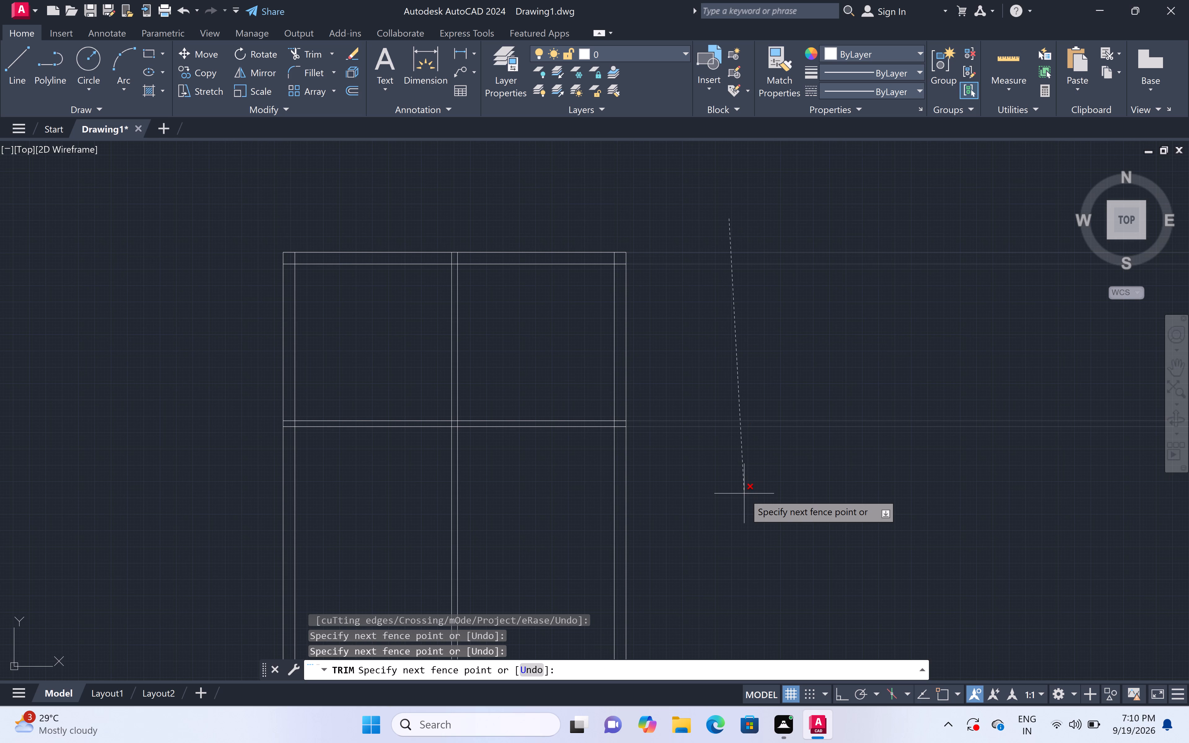
pyautogui.click(737, 493)
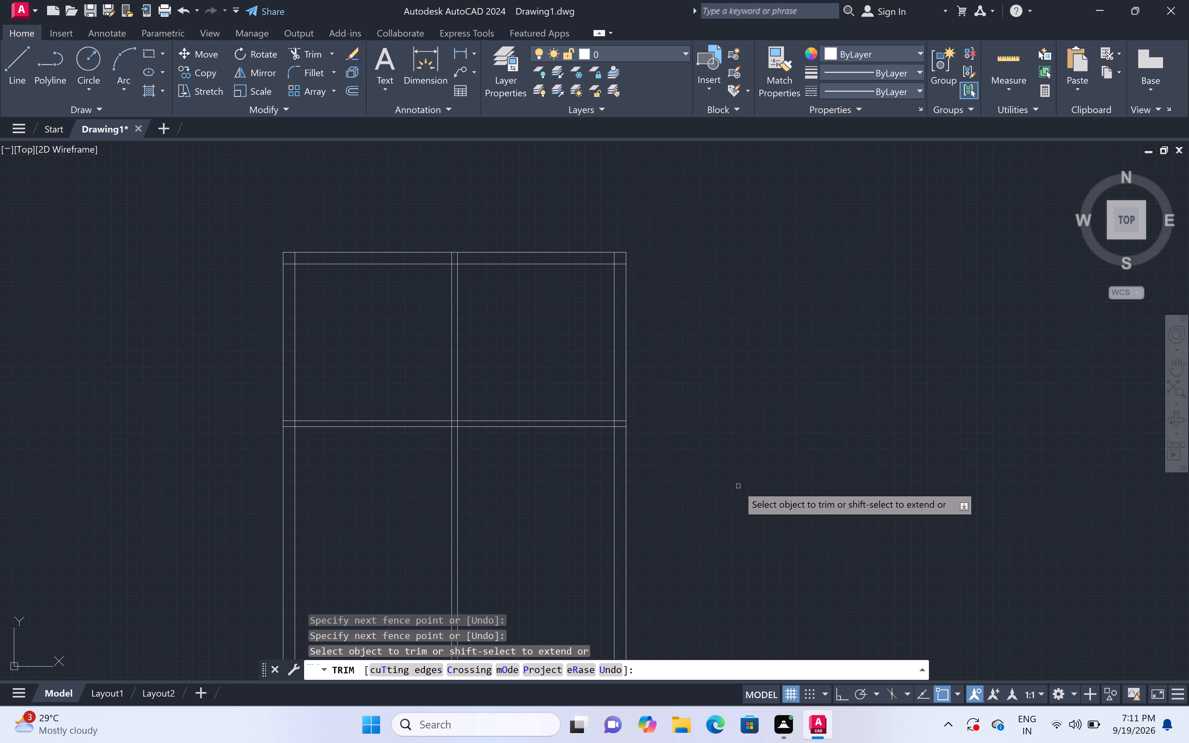
pyautogui.click(478, 476)
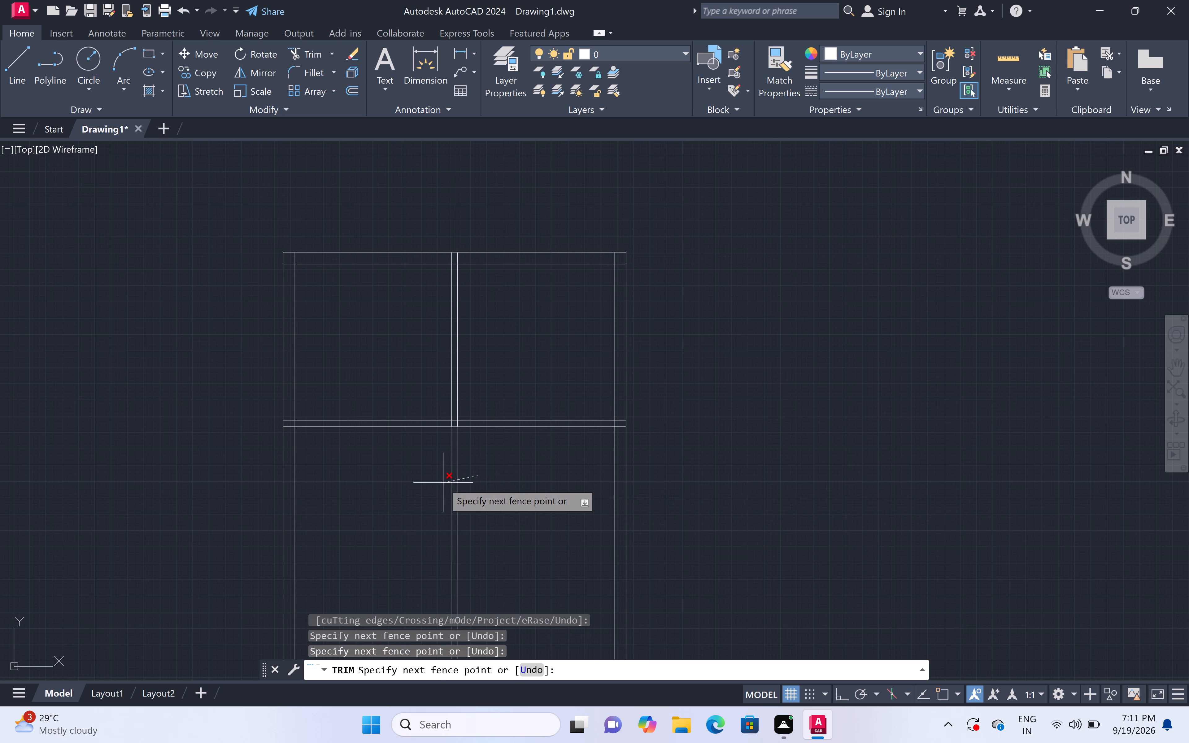
pyautogui.click(443, 483)
pyautogui.press('Escape')
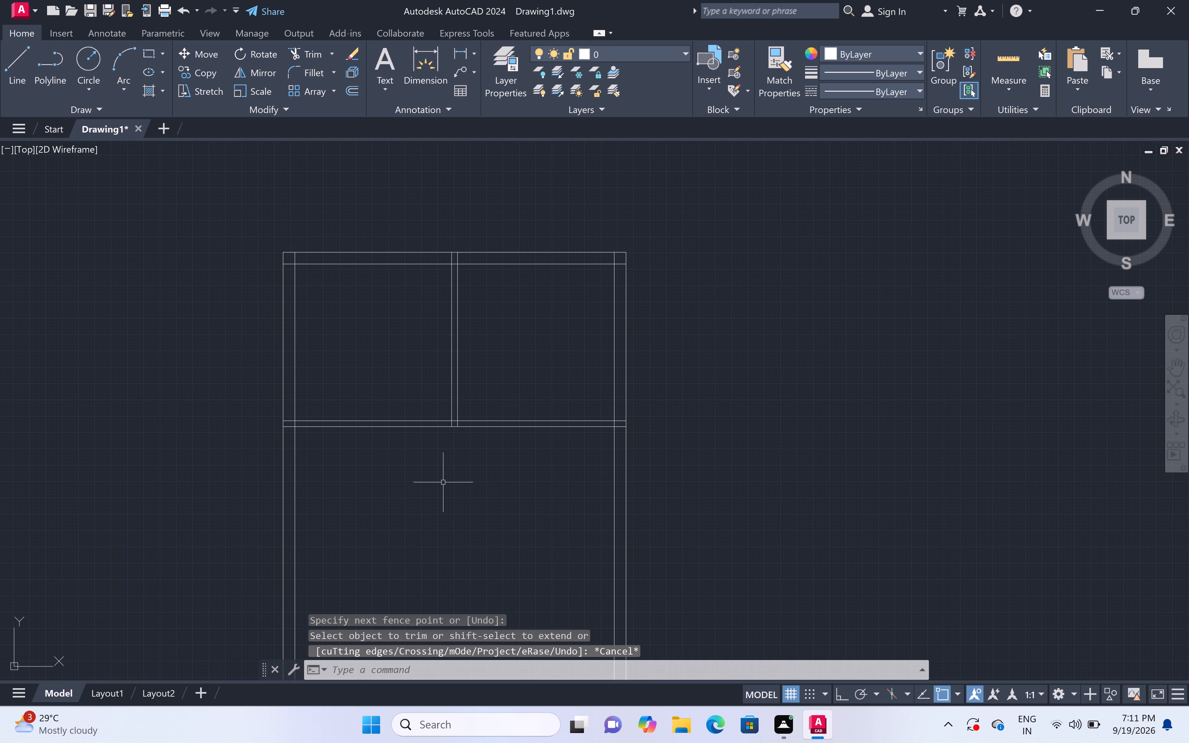
# Offset the lower line of the horizontal partition 4' downward.
pyautogui.write('off')
pyautogui.press('space')
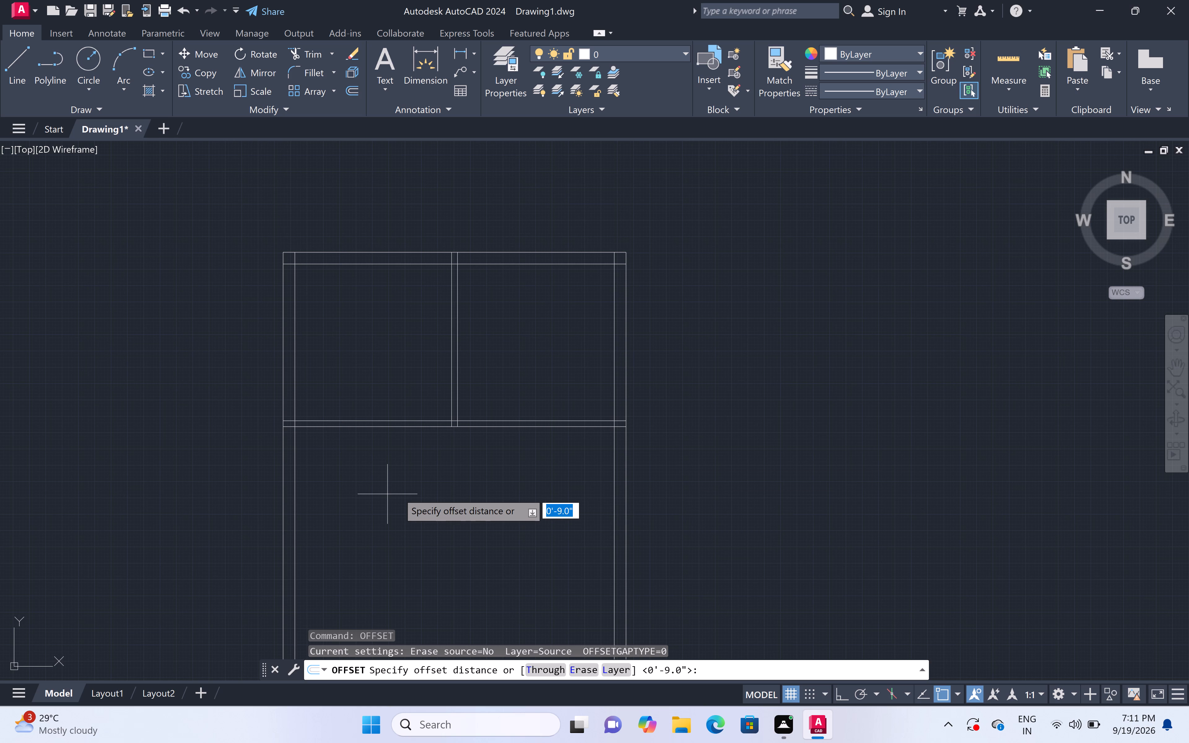
pyautogui.scroll(1, 732, 532)
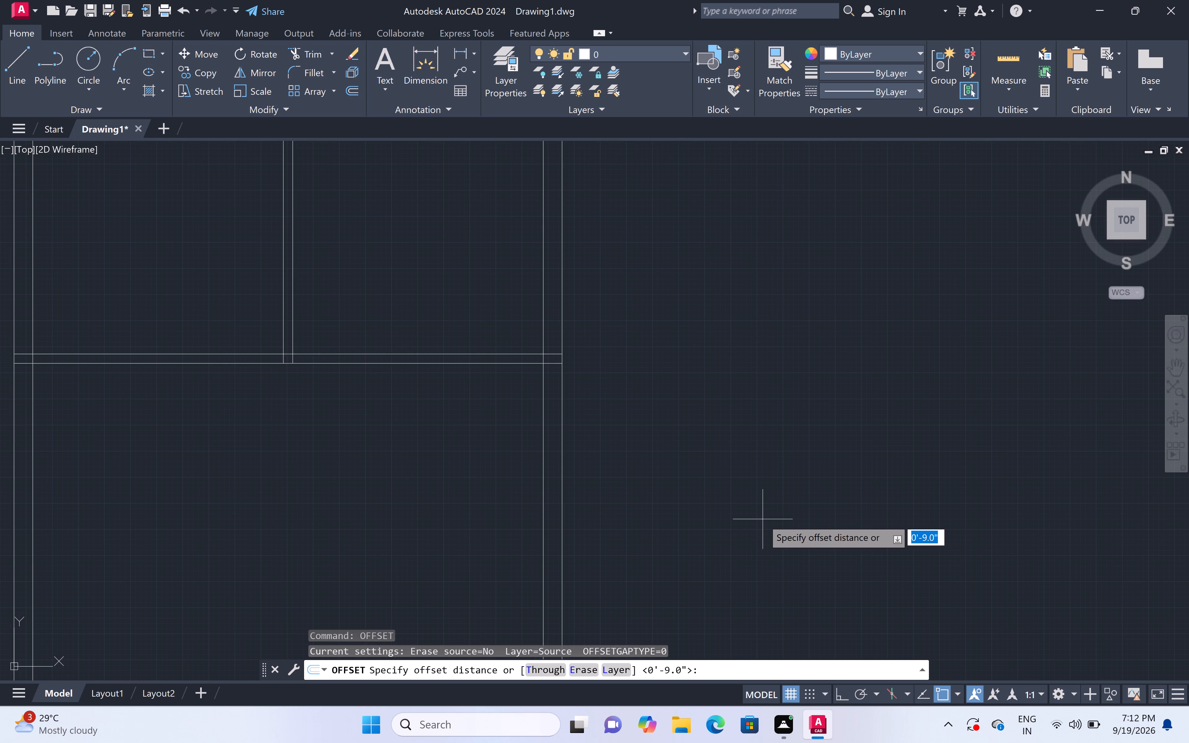
pyautogui.scroll(-1, 763, 519)
pyautogui.write("4'")
pyautogui.press('space')
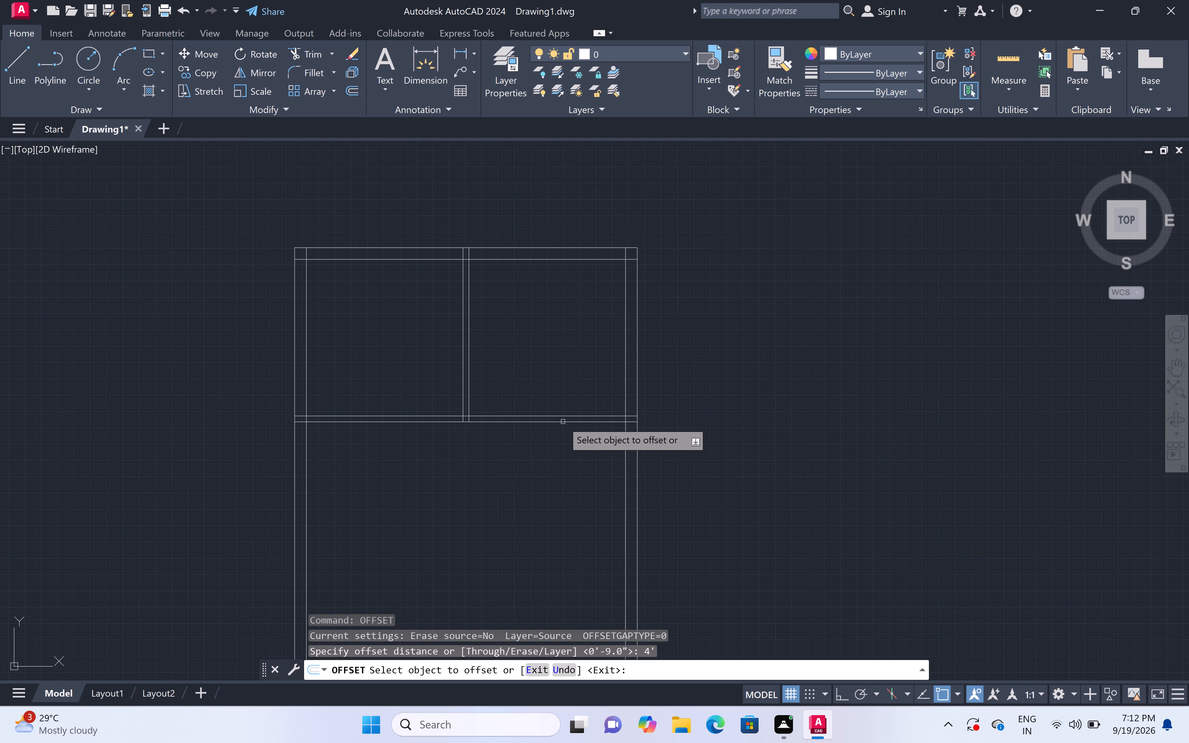
pyautogui.click(563, 422)
pyautogui.click(555, 474)
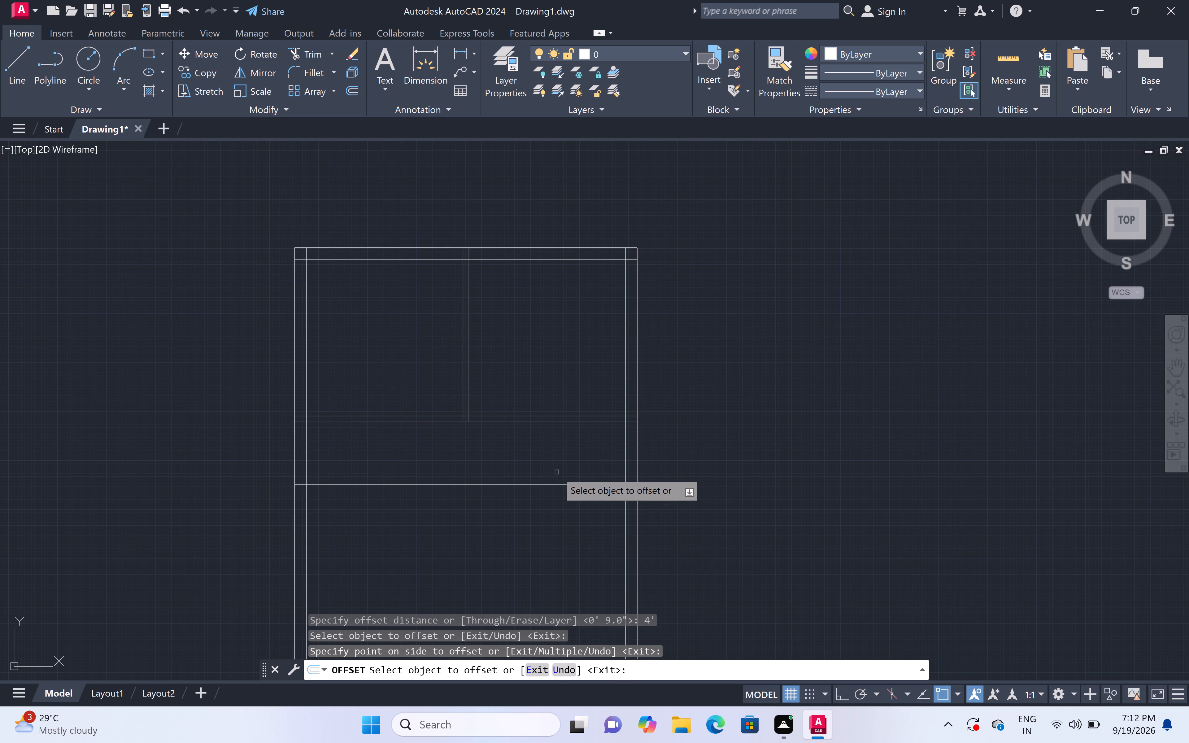
pyautogui.press('space')
# Offset the new horizontal line 4.5" downward to form the second horizontal partition.
pyautogui.press('space')
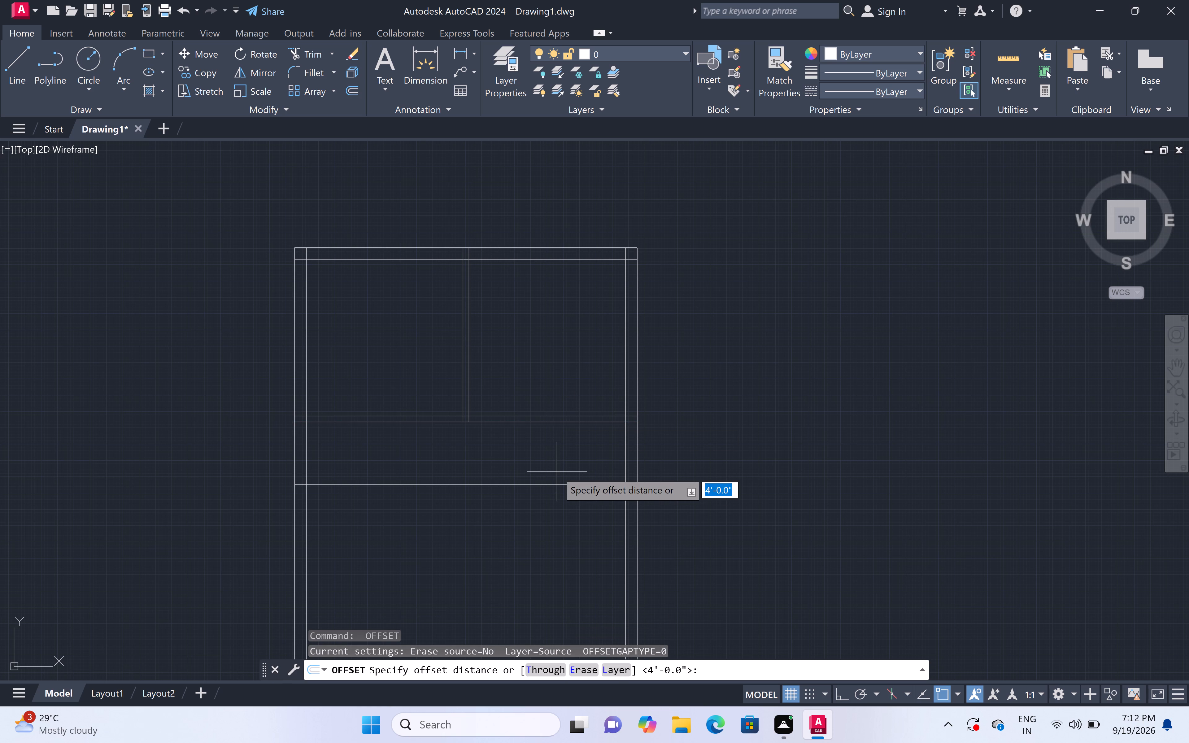
pyautogui.write('4.5')
pyautogui.hotkey('shift', '"')
pyautogui.press('space')
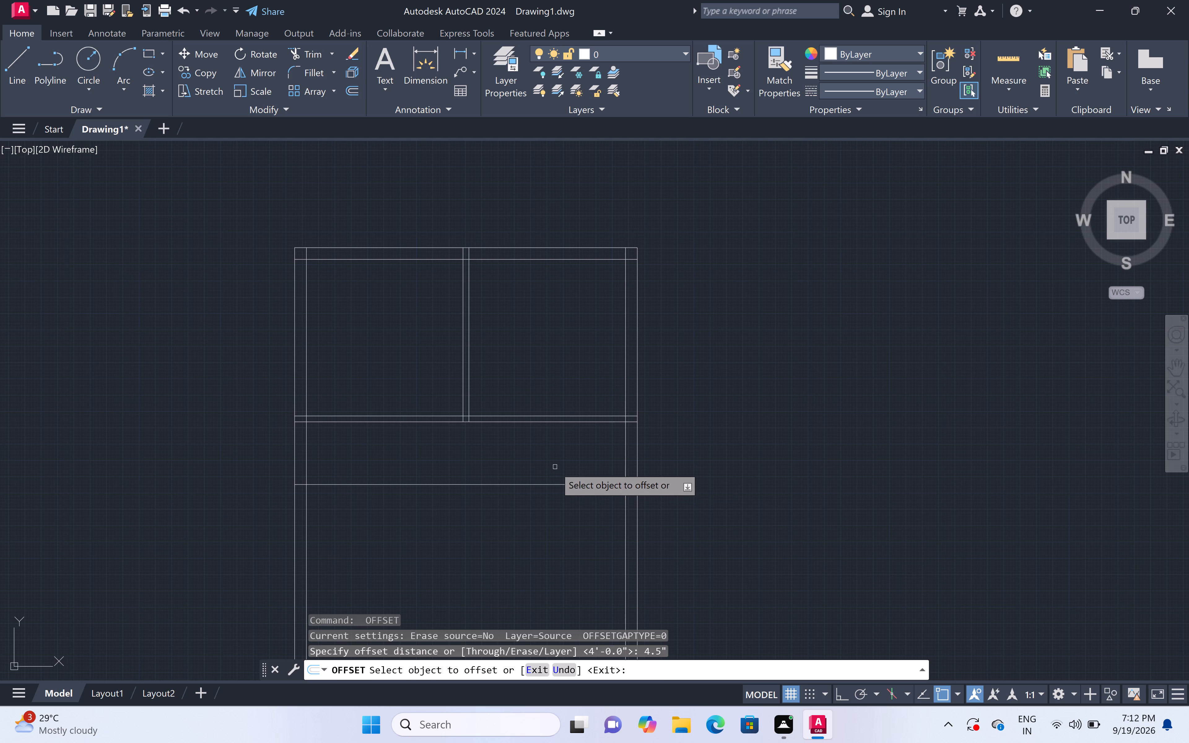
pyautogui.scroll(-3, 555, 467)
pyautogui.scroll(3, 547, 484)
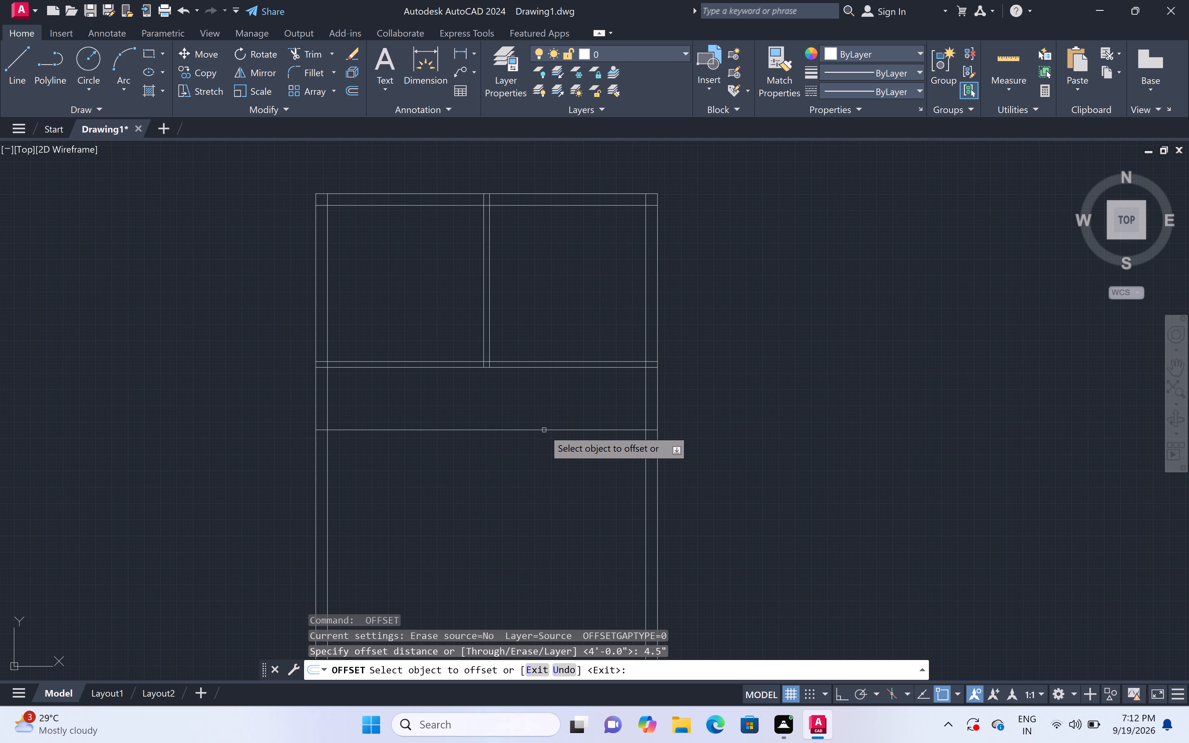
pyautogui.click(543, 430)
pyautogui.click(544, 495)
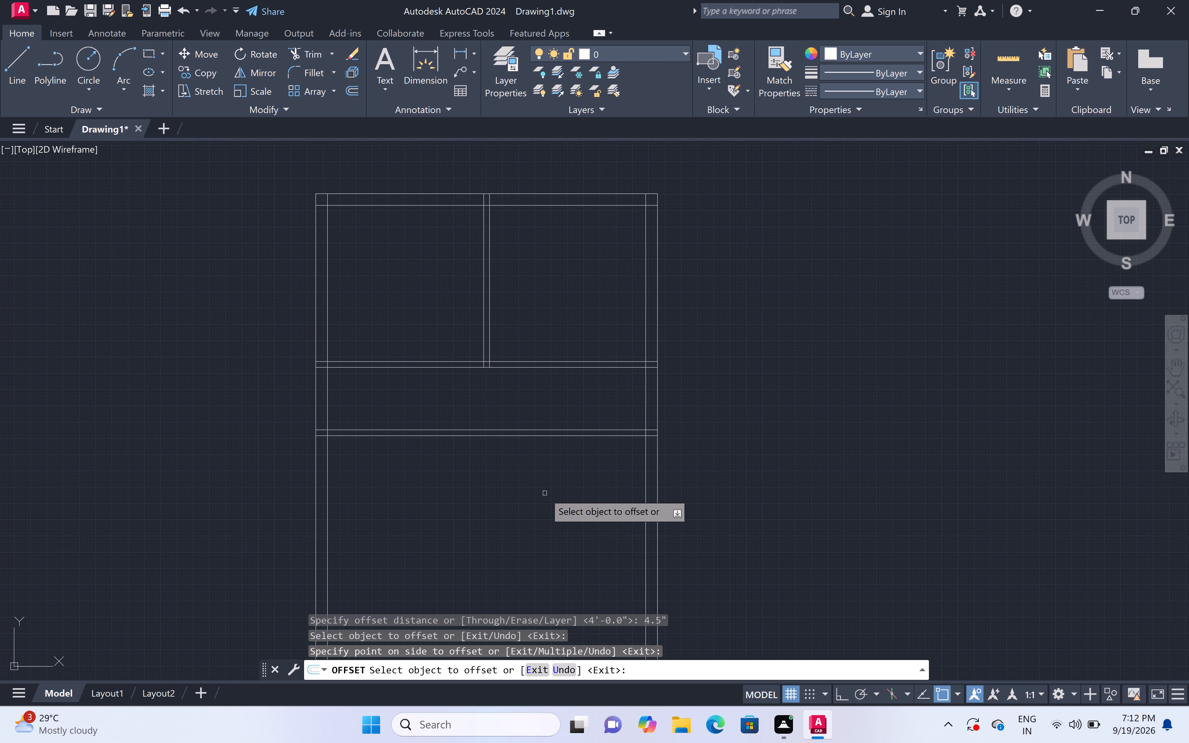
pyautogui.press('space')
# Offset the lower line of the second horizontal partition 4' downward.
pyautogui.press('space')
pyautogui.write("4'")
pyautogui.press('space')
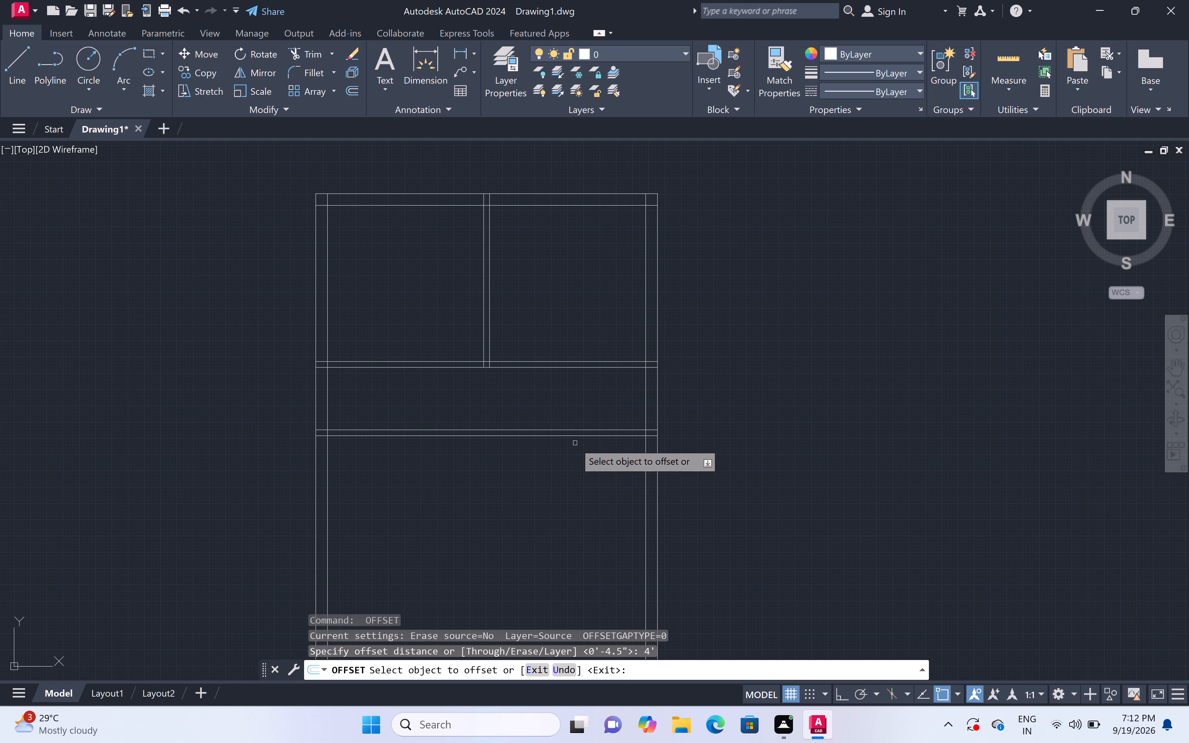
pyautogui.click(564, 436)
pyautogui.click(563, 515)
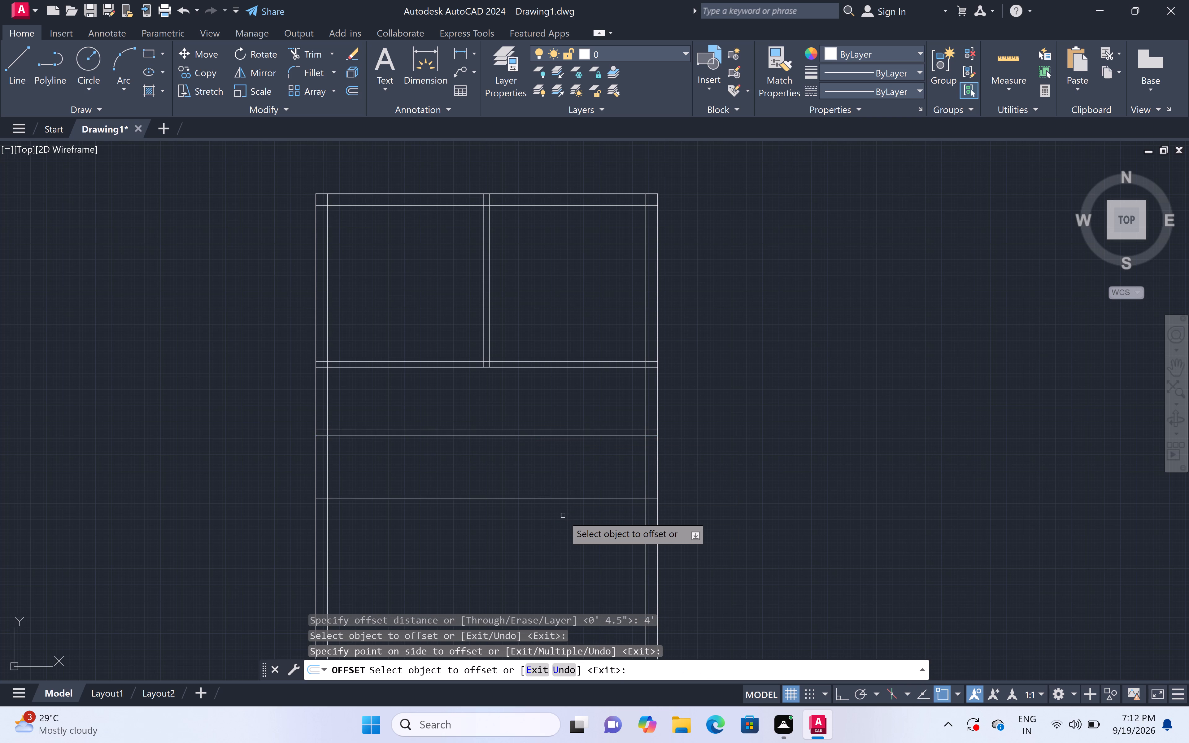
pyautogui.press('space')
# Offset the lowest horizontal line 4.5" downward to form the third horizontal partition.
pyautogui.press('space')
pyautogui.write('4')
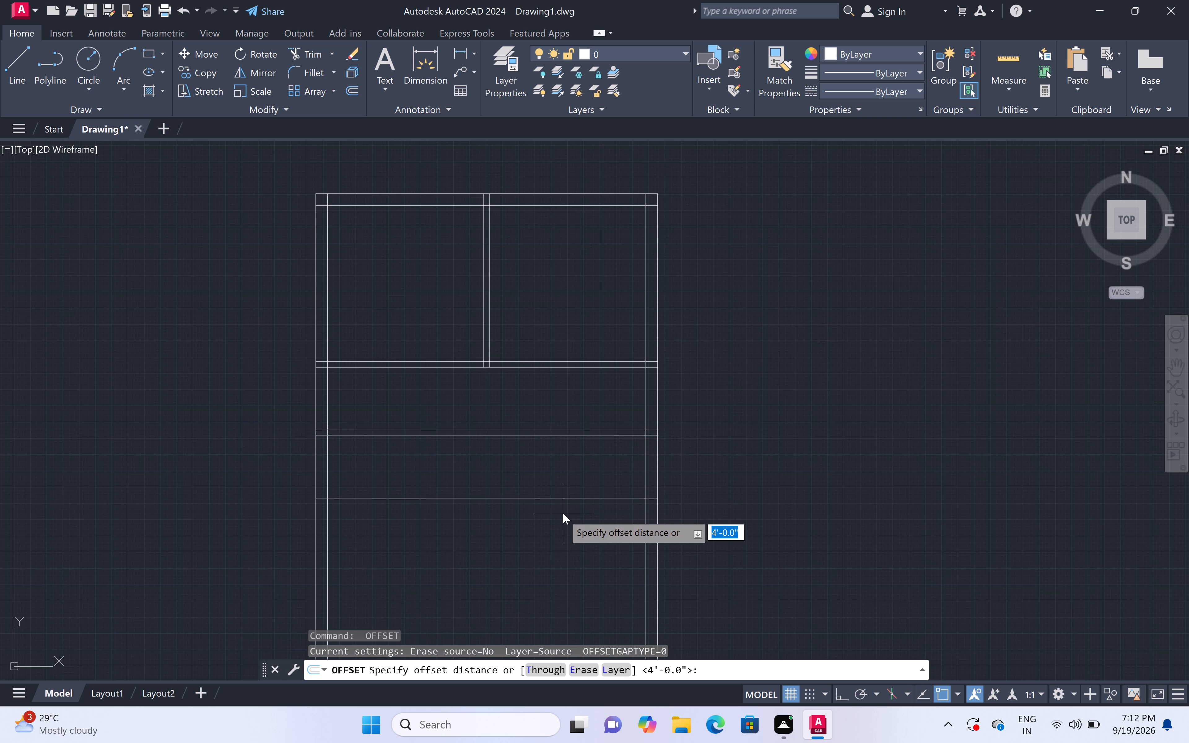
pyautogui.write('.5')
pyautogui.hotkey('shift', '"')
pyautogui.press('space')
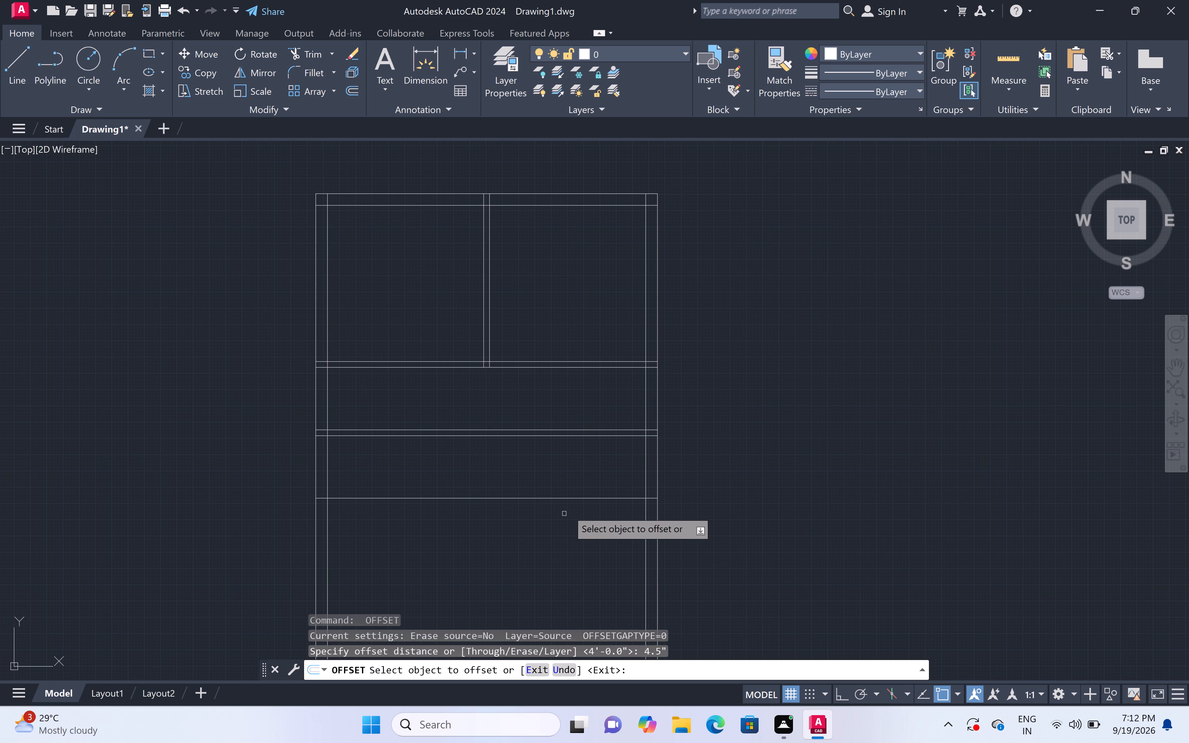
pyautogui.click(555, 497)
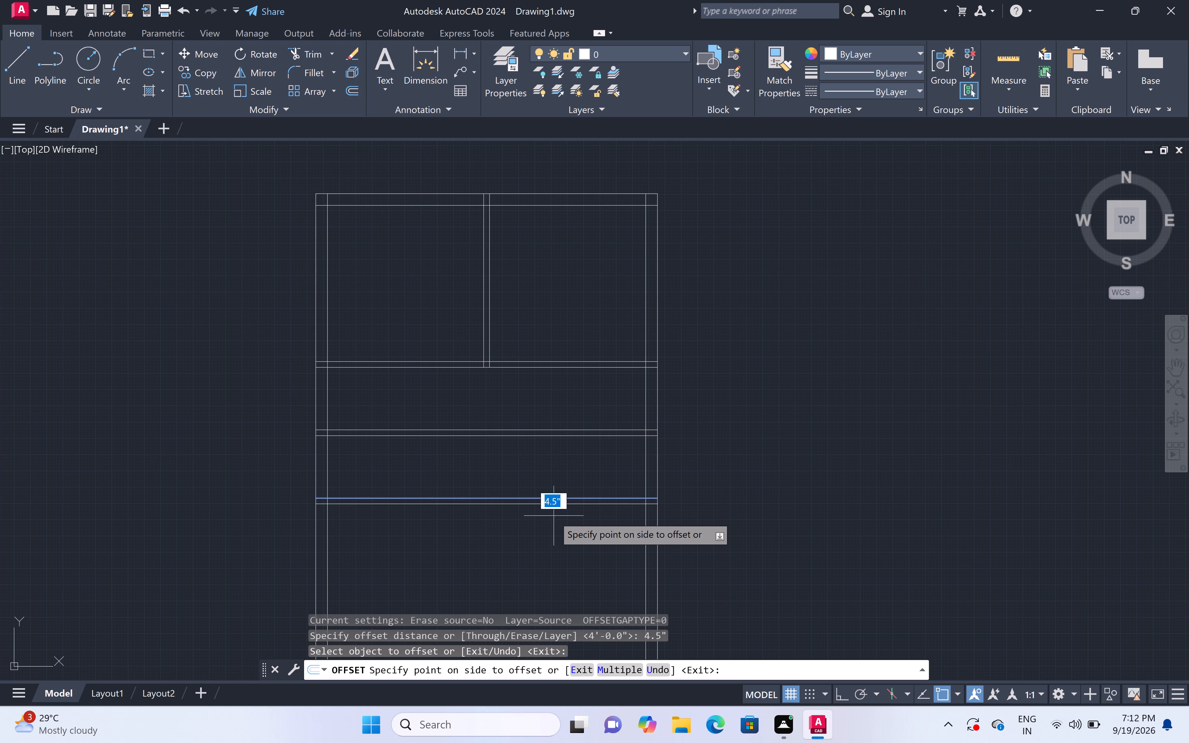
pyautogui.click(556, 543)
pyautogui.press('Escape')
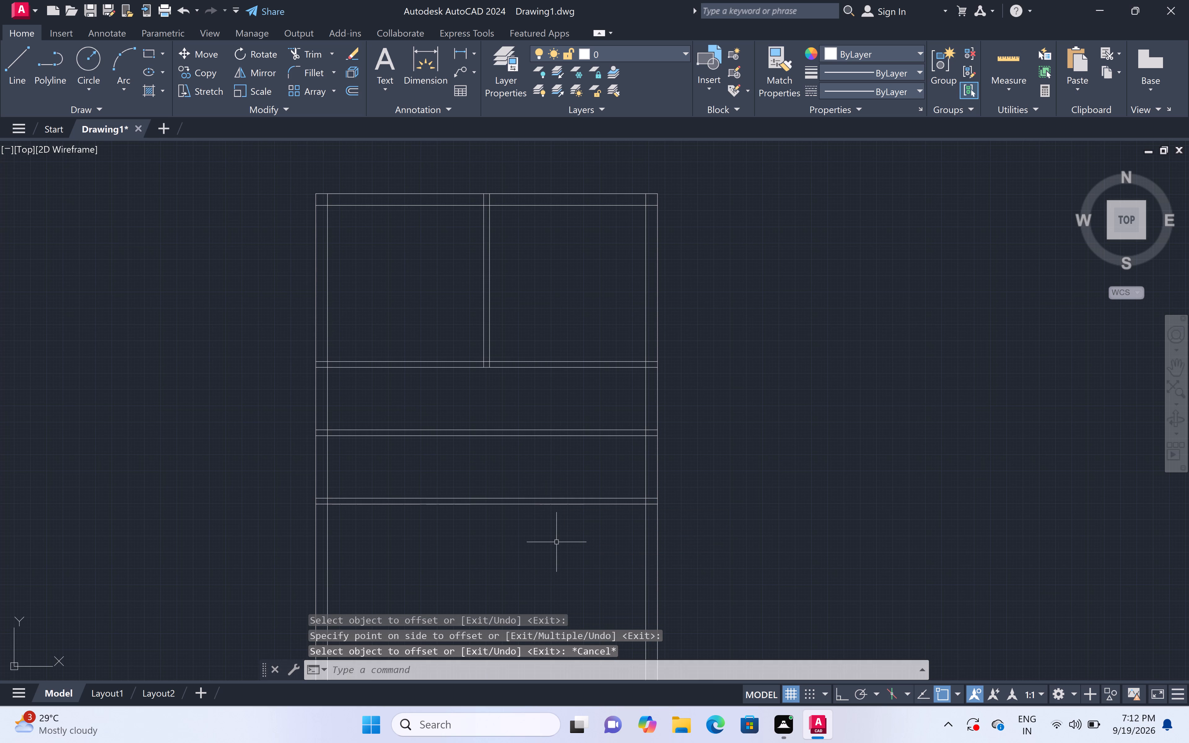
# Offset the inner line of the right outer wall 6' to the left to set the small rooms' width.
pyautogui.write('off')
pyautogui.press('space')
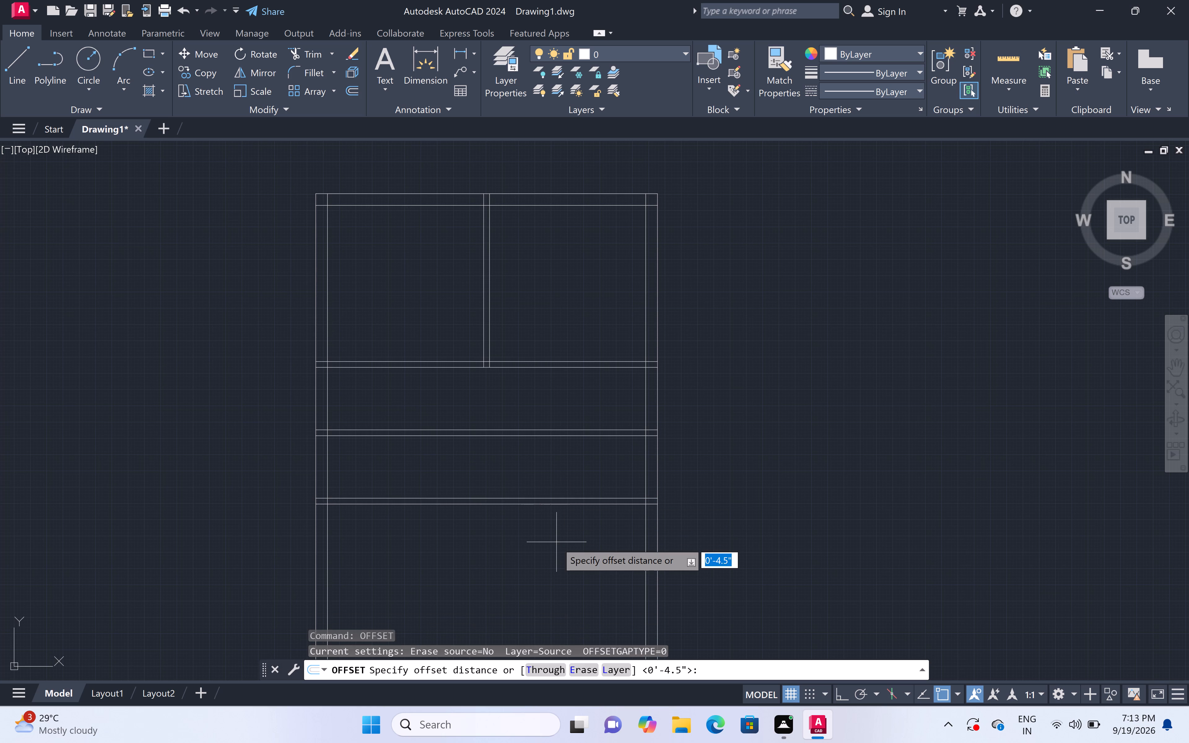
pyautogui.write("6'")
pyautogui.press('space')
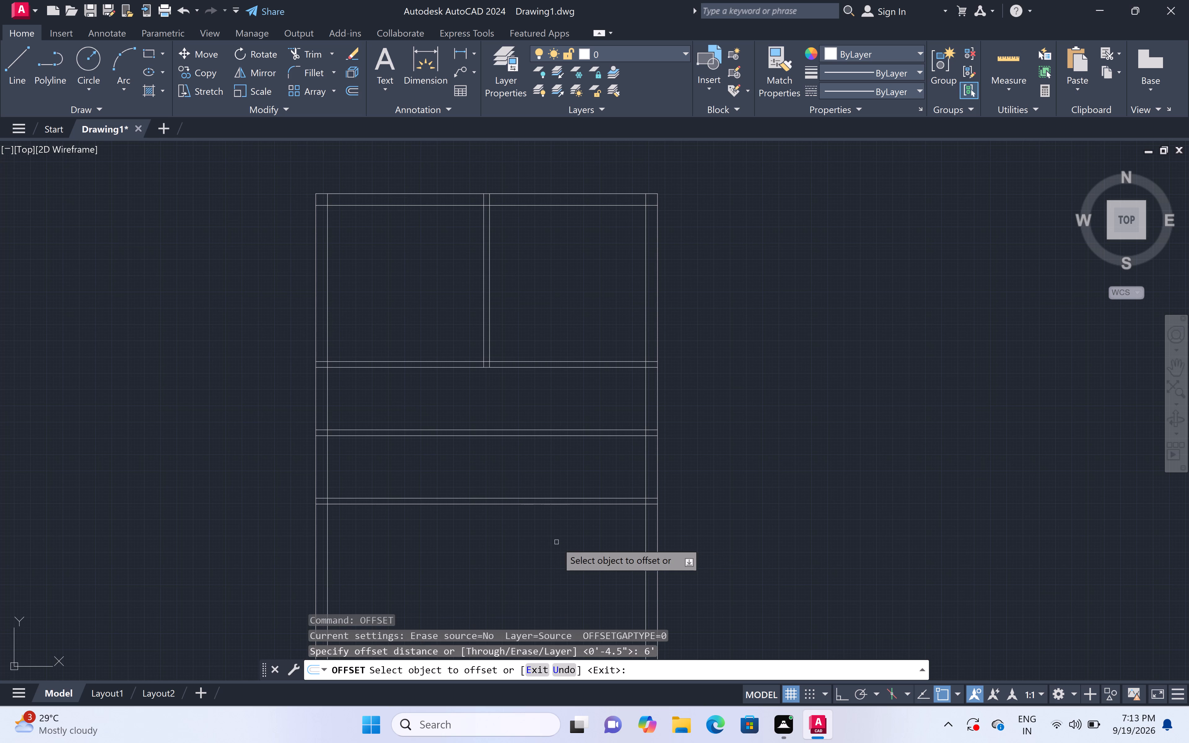
pyautogui.click(645, 481)
pyautogui.doubleClick(487, 480)
pyautogui.press('space')
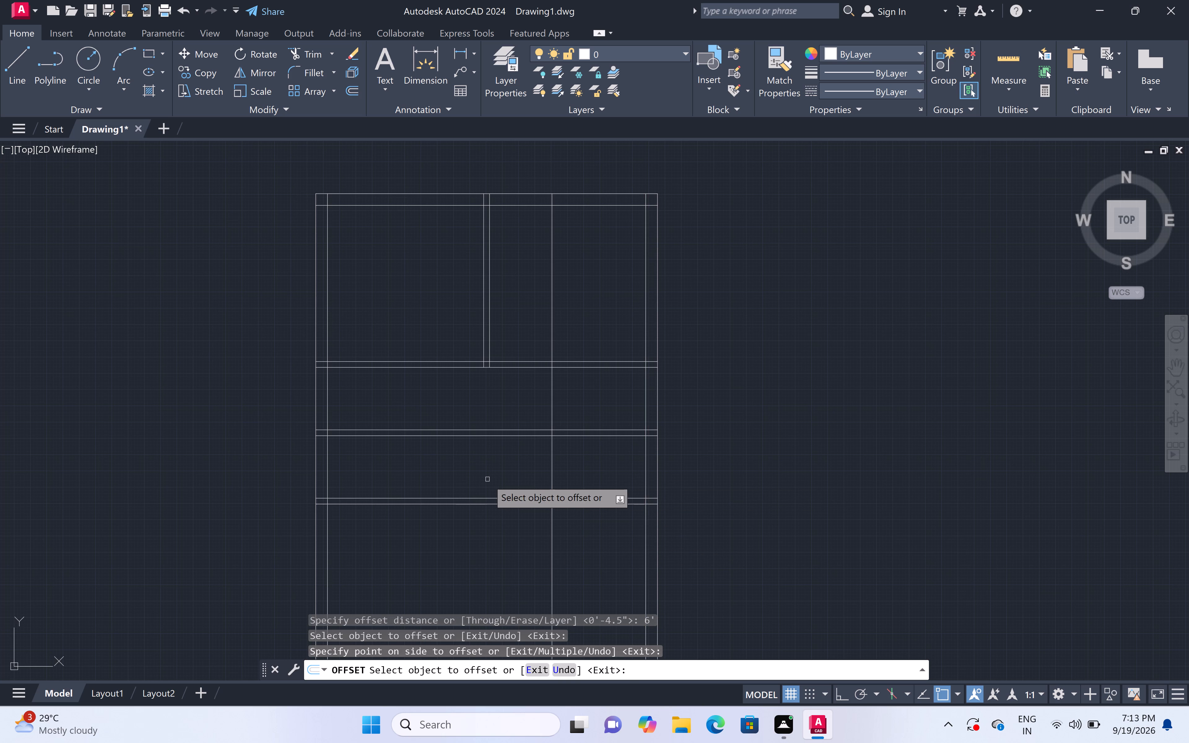
# Offset the new vertical line 4.5" to the left to form the small rooms' side partition.
pyautogui.press('space')
pyautogui.write('4')
pyautogui.write('.5')
pyautogui.write('"')
pyautogui.press('space')
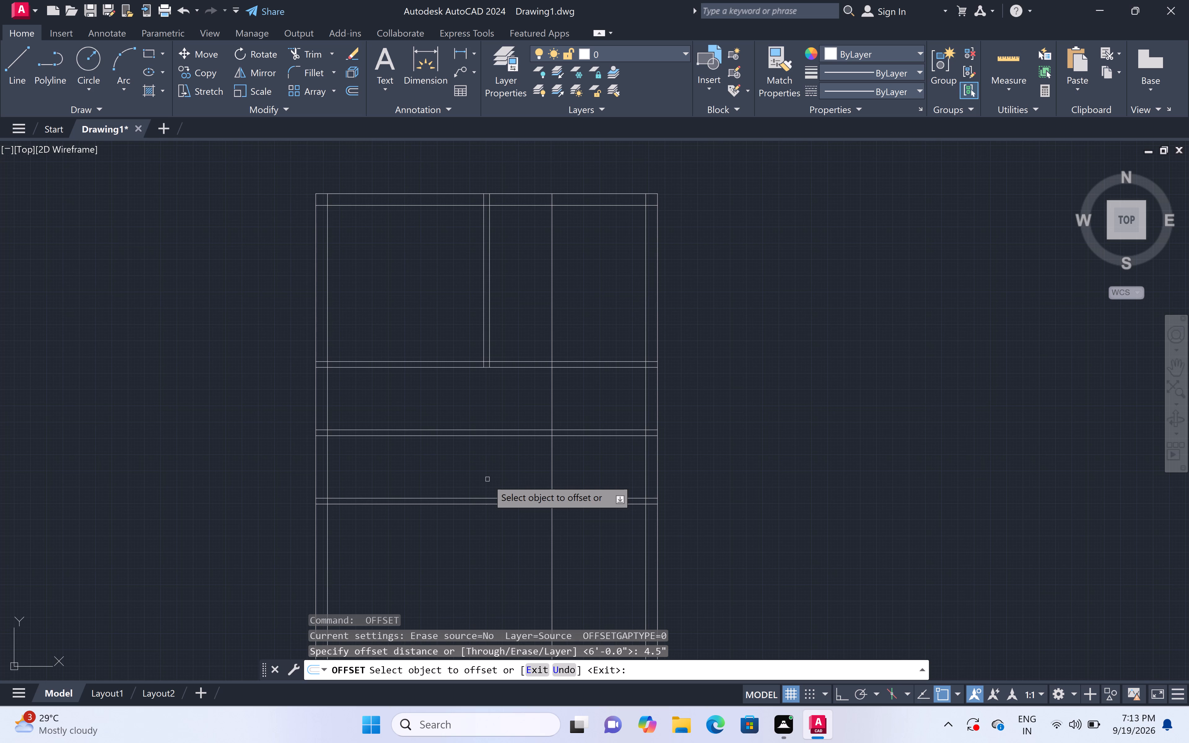
pyautogui.doubleClick(552, 467)
pyautogui.click(488, 460)
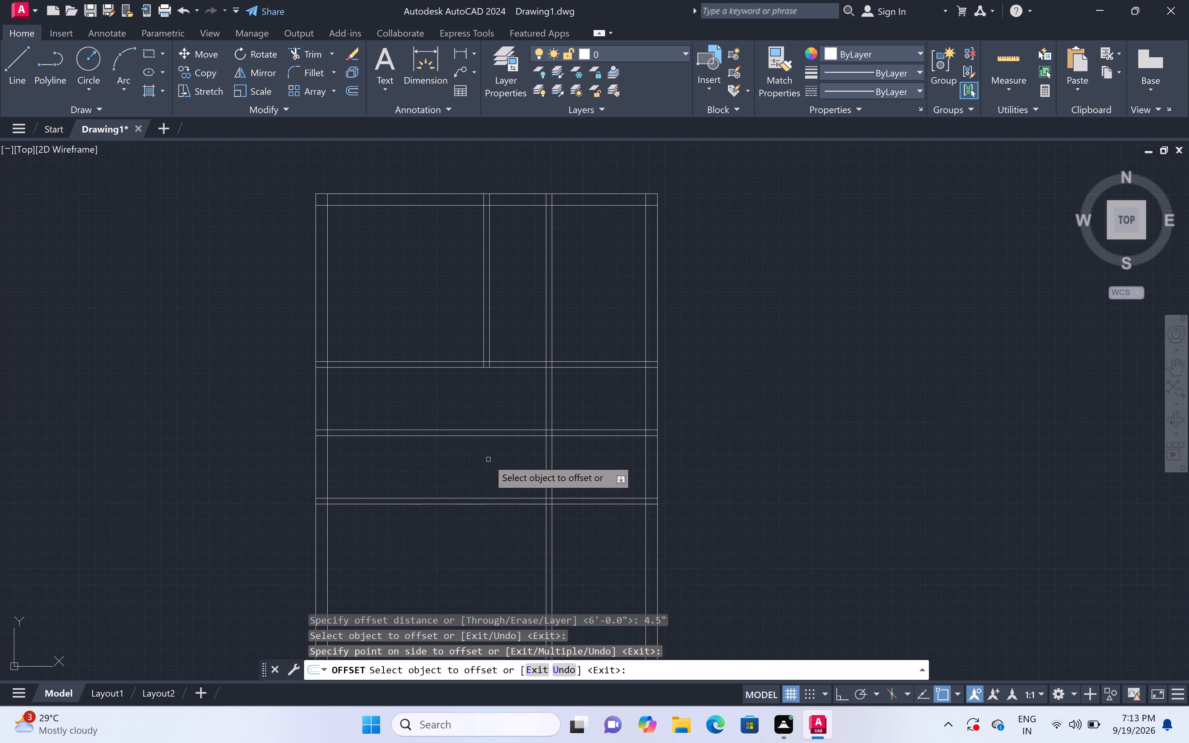
pyautogui.press('Escape')
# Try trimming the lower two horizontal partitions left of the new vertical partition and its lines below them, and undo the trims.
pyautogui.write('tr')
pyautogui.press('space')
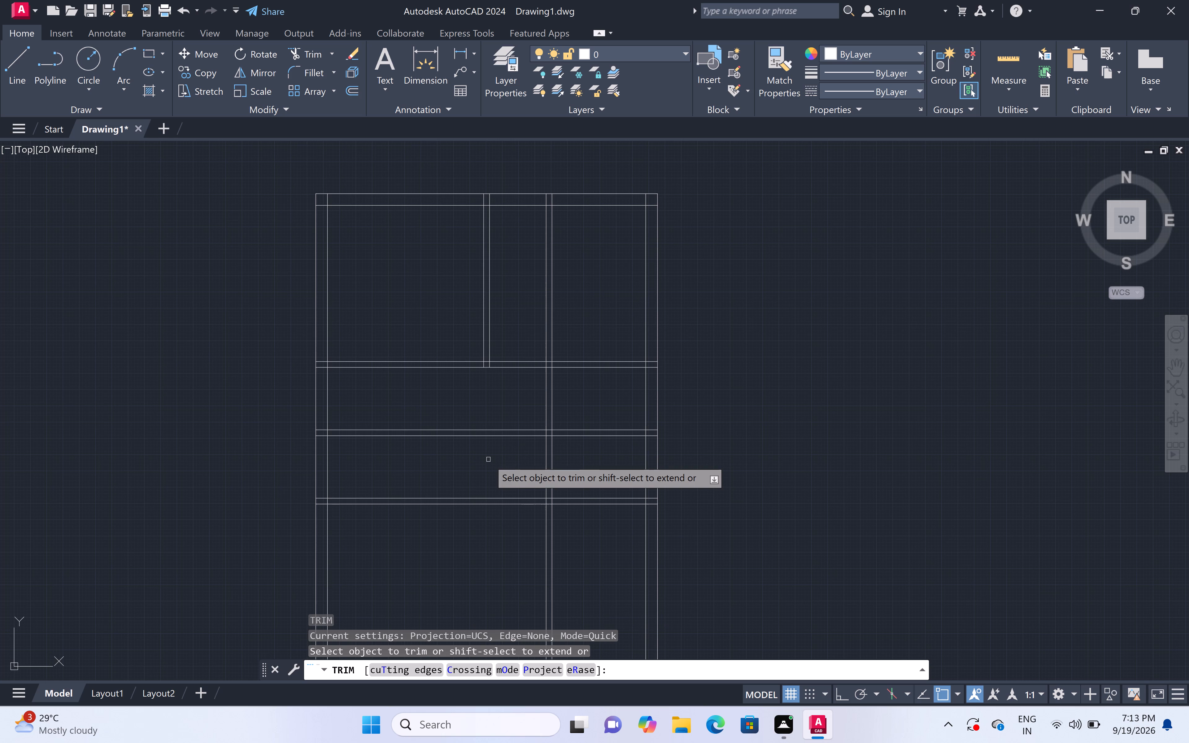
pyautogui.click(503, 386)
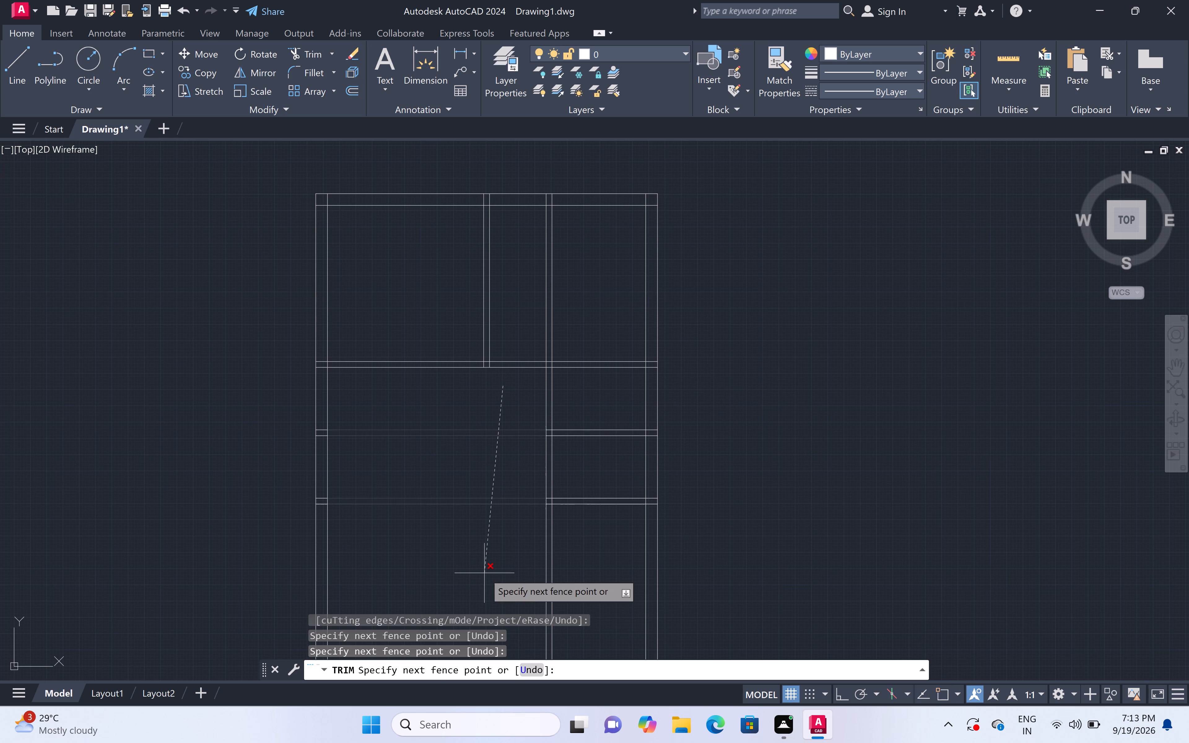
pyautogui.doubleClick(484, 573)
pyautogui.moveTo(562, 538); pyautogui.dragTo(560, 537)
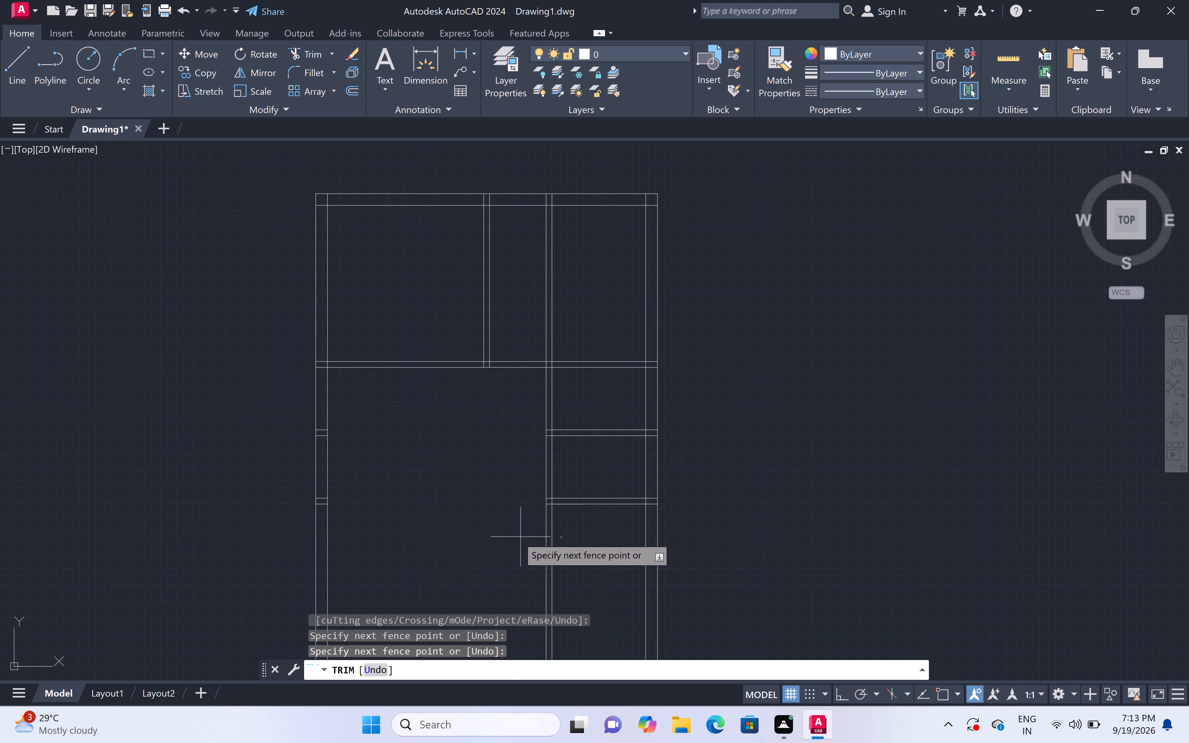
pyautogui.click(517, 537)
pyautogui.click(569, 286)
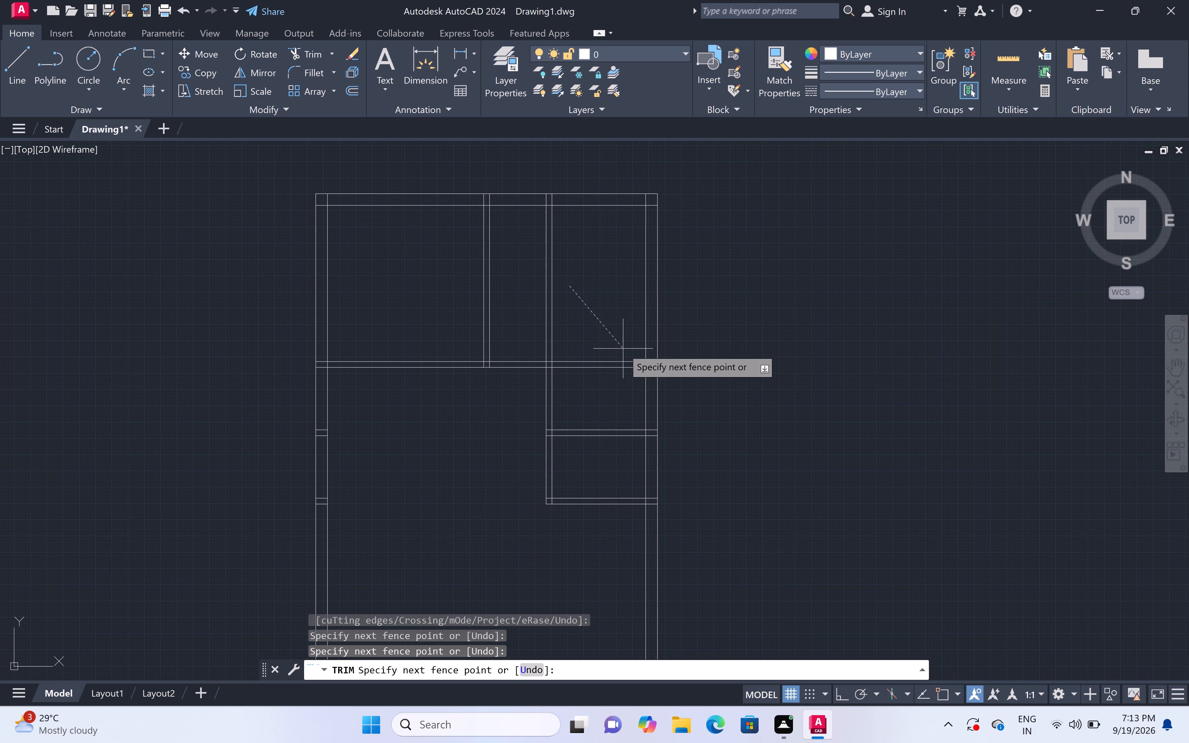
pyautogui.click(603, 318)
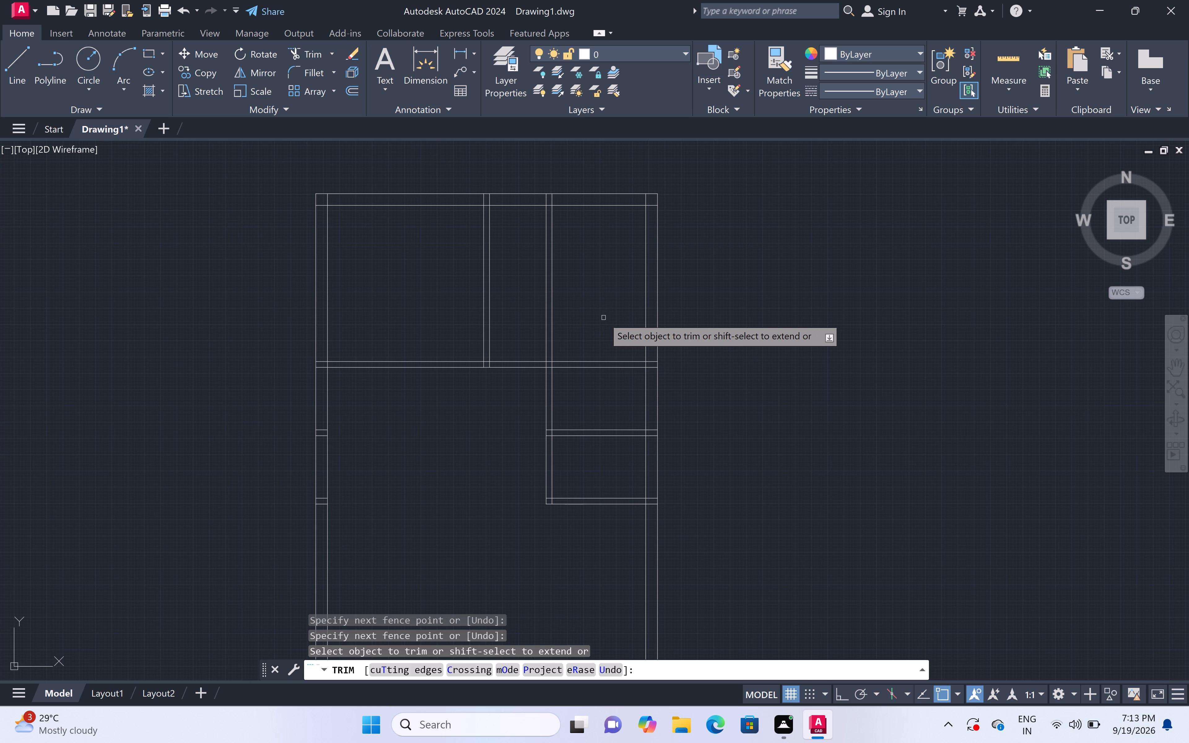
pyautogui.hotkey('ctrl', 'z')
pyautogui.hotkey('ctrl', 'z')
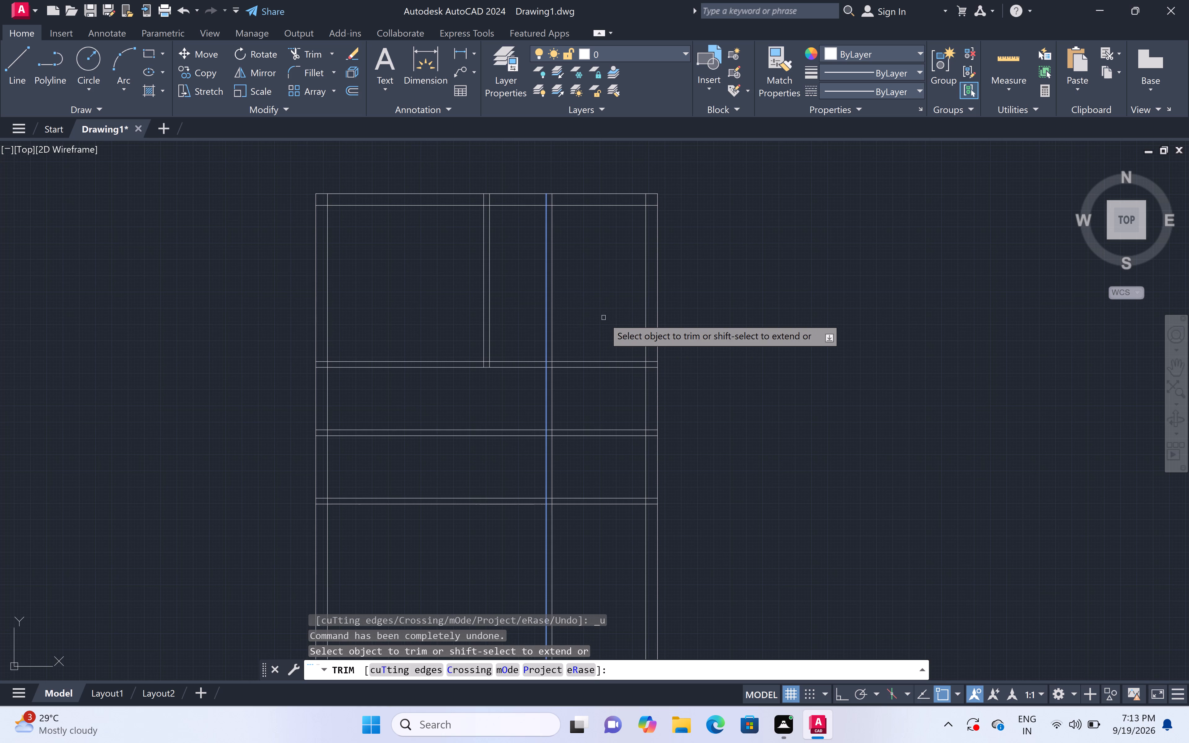
# Trim the new vertical partition inside the upper room and below the third horizontal partition, and the second horizontal partition to its left.
pyautogui.click(603, 318)
pyautogui.click(520, 341)
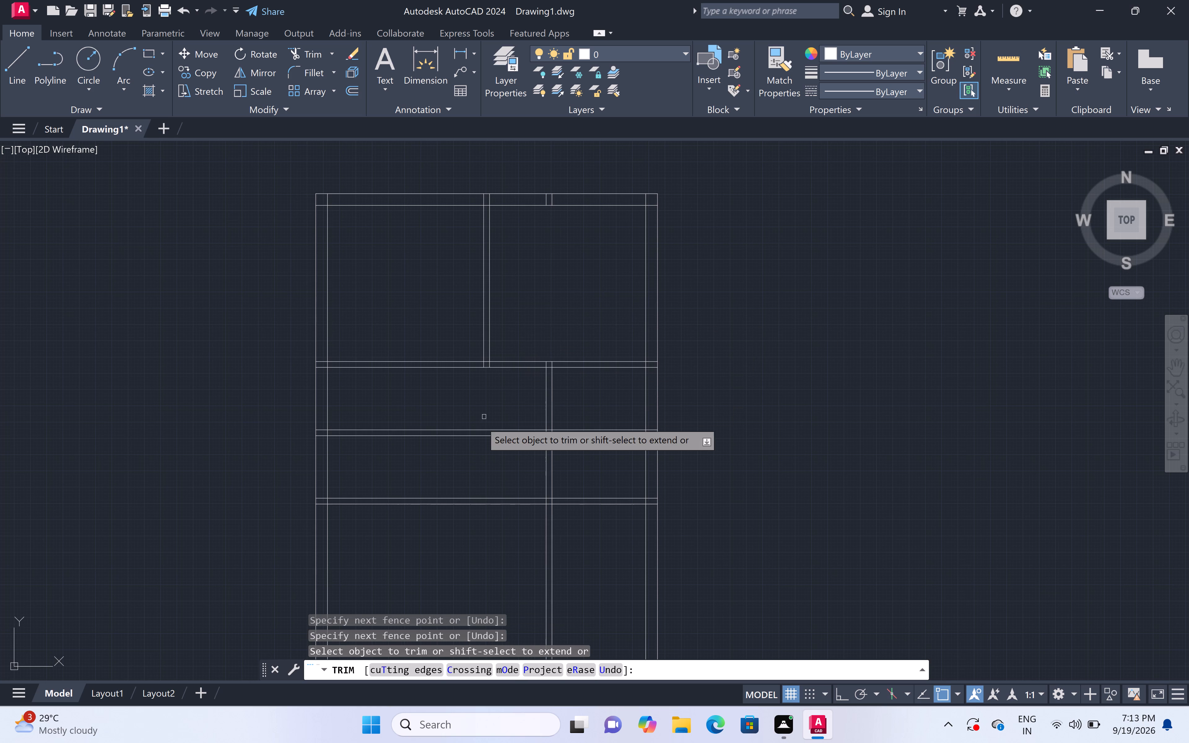
pyautogui.click(477, 413)
pyautogui.click(477, 440)
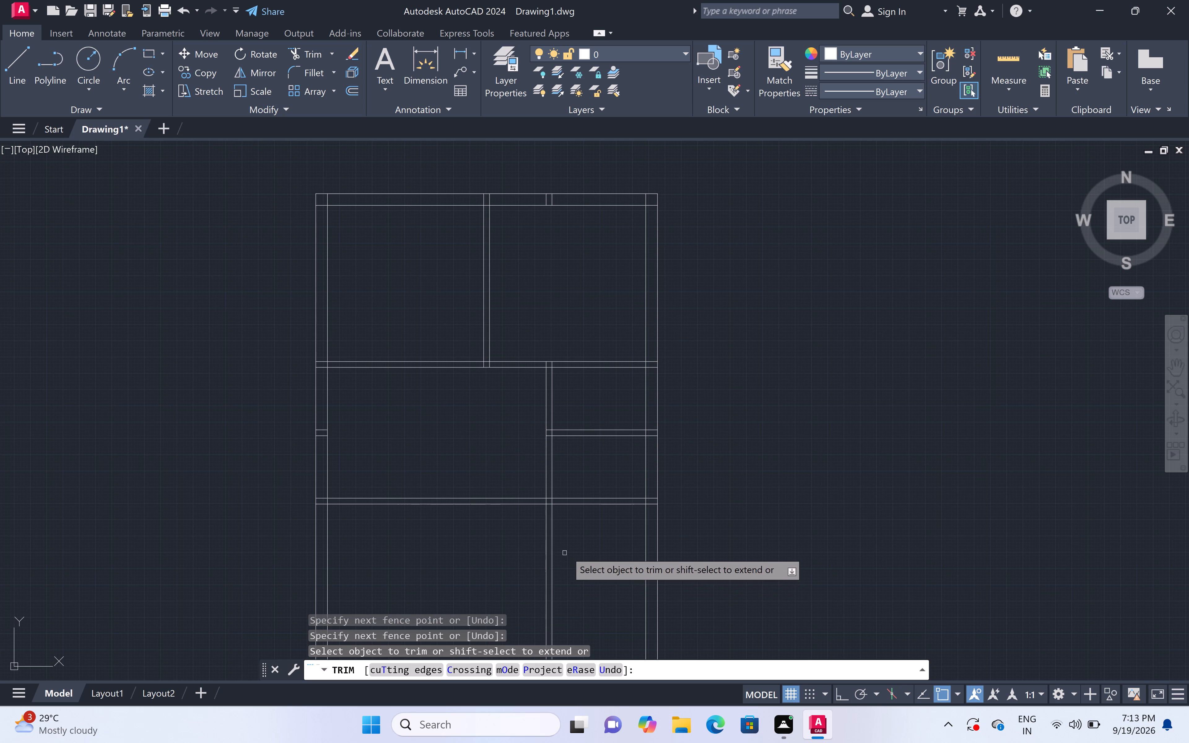
pyautogui.click(566, 550)
pyautogui.click(520, 556)
pyautogui.scroll(-2, 525, 525)
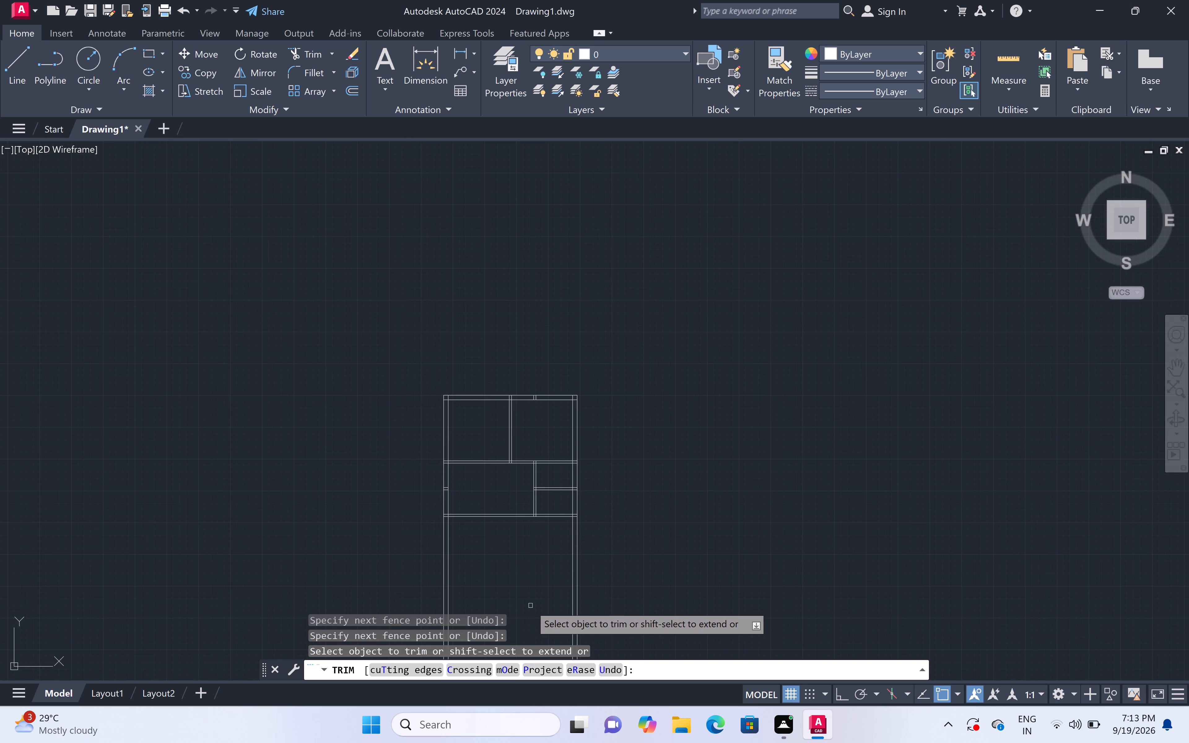
pyautogui.scroll(2, 530, 606)
pyautogui.scroll(-1, 529, 600)
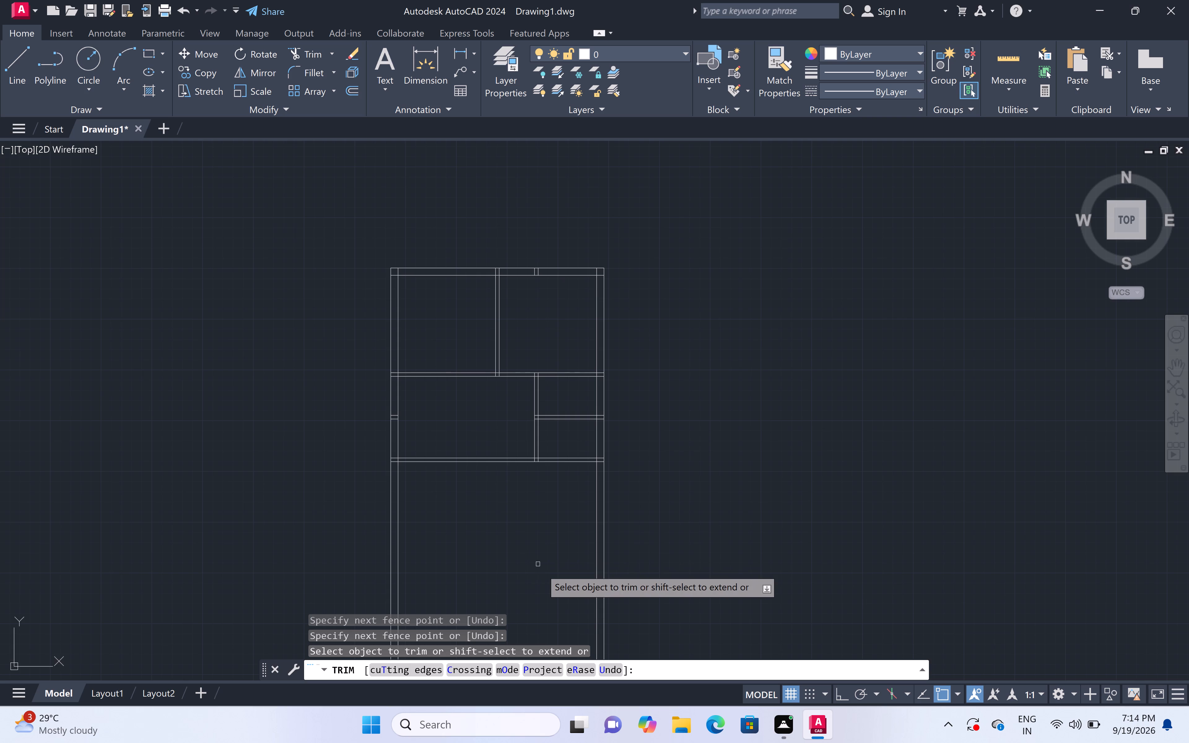
pyautogui.scroll(3, 541, 569)
pyautogui.scroll(-2, 527, 528)
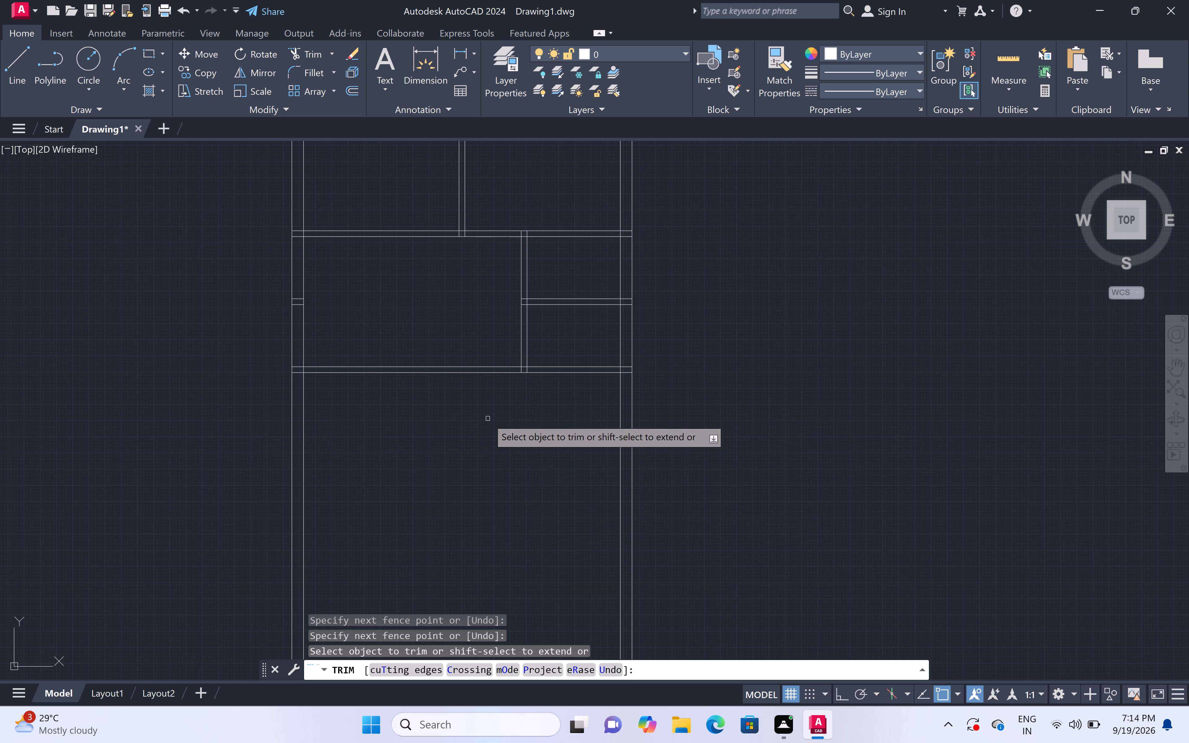
pyautogui.press('Escape')
# Offset the third horizontal partition's lower line 10' down and the right outer wall's inner line 10' to the left.
pyautogui.write('off')
pyautogui.press('space')
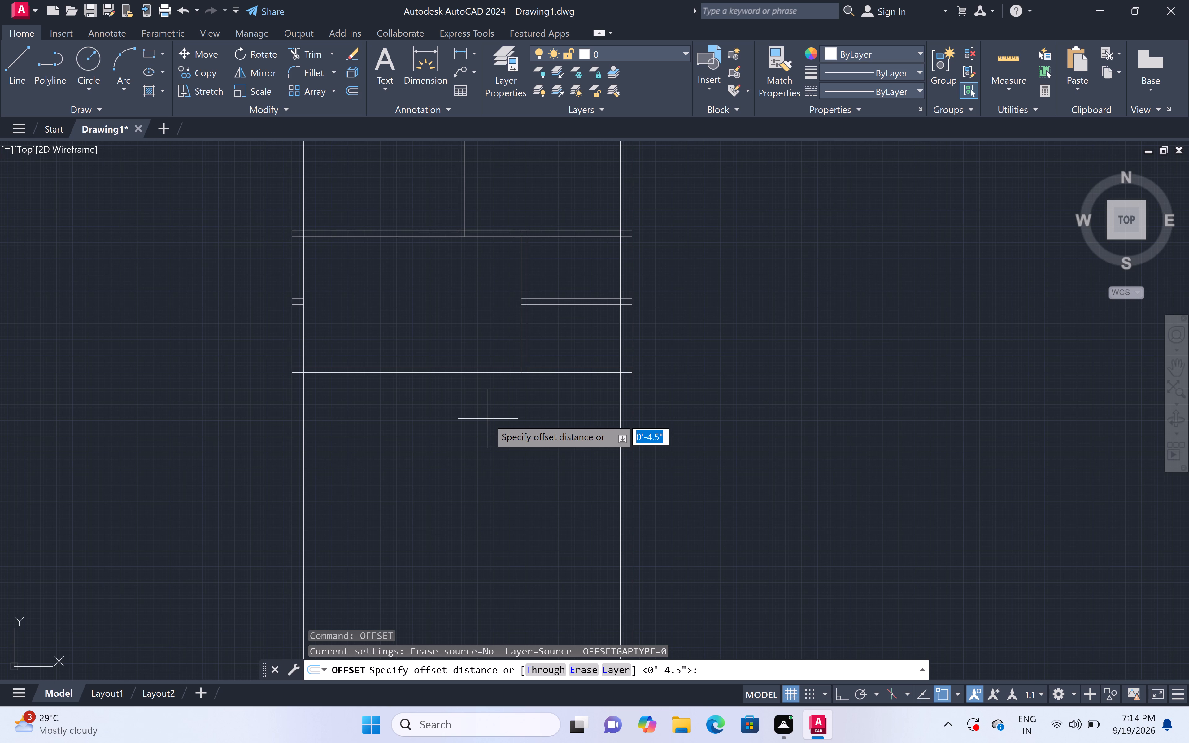
pyautogui.write('10')
pyautogui.press("'")
pyautogui.press('space')
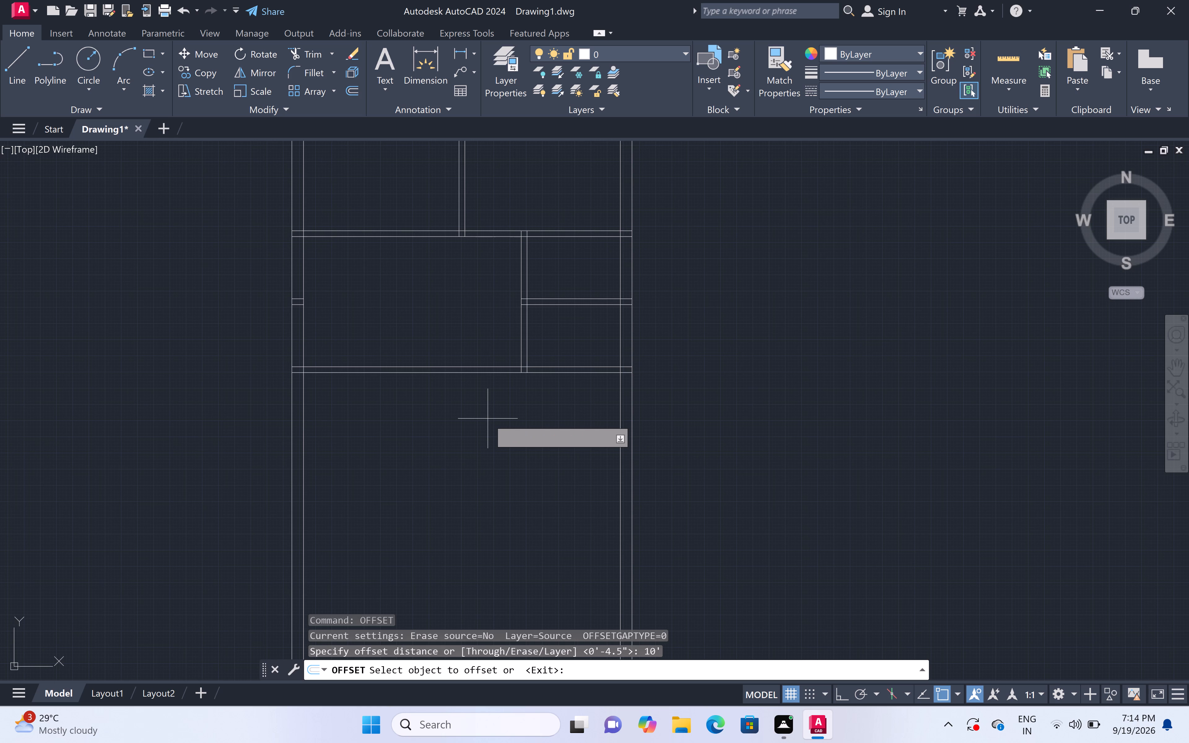
pyautogui.click(480, 374)
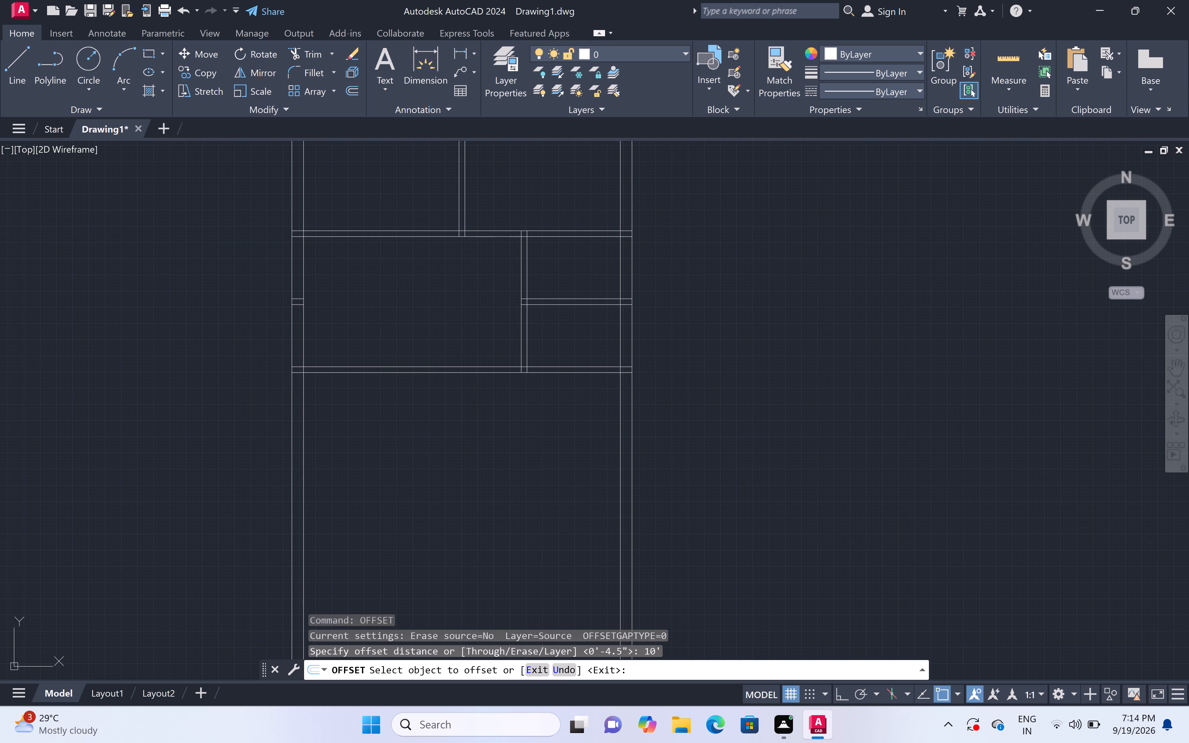
pyautogui.doubleClick(458, 548)
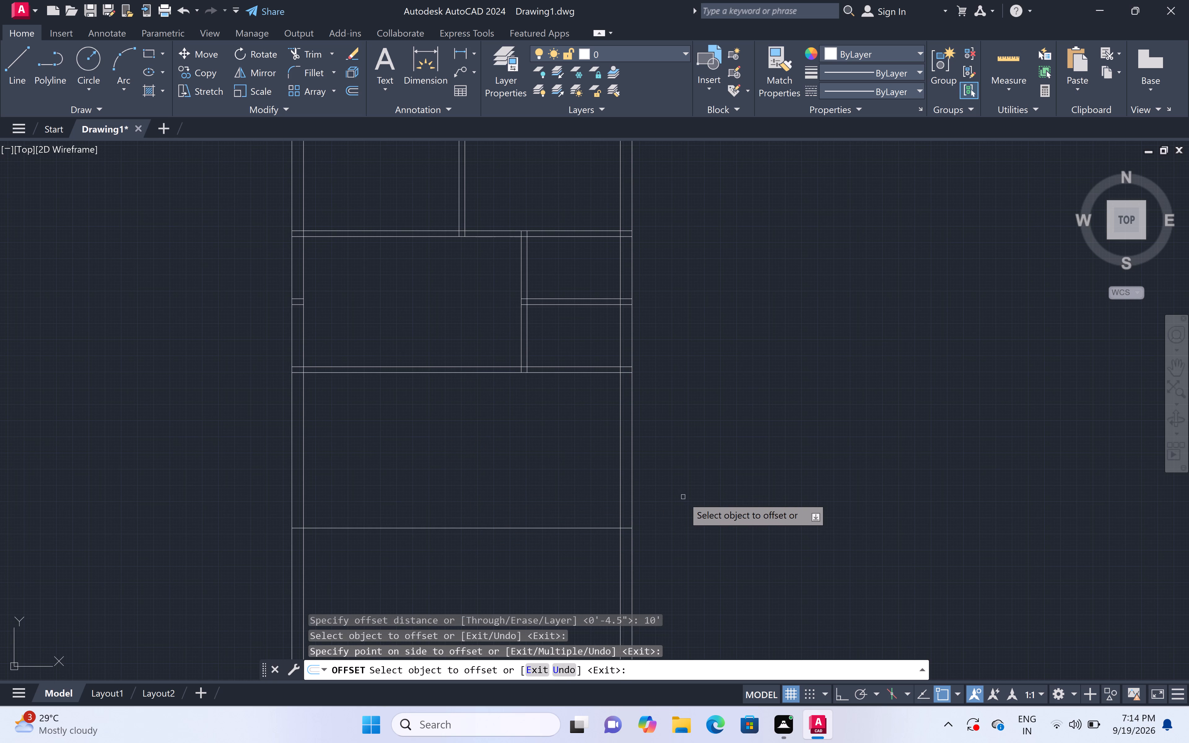
pyautogui.click(621, 493)
pyautogui.click(373, 491)
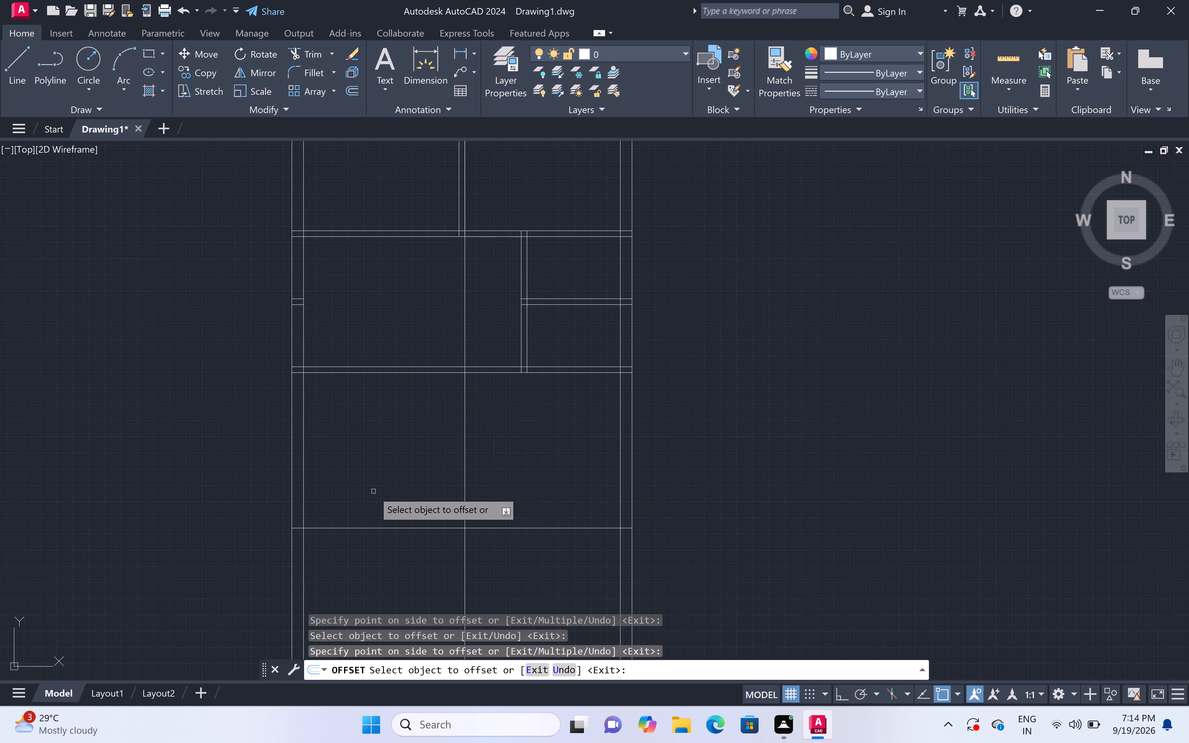
pyautogui.press('space')
# Offset the new vertical line 4.5" to the left to form the partition between the two bottom rooms.
pyautogui.press('space')
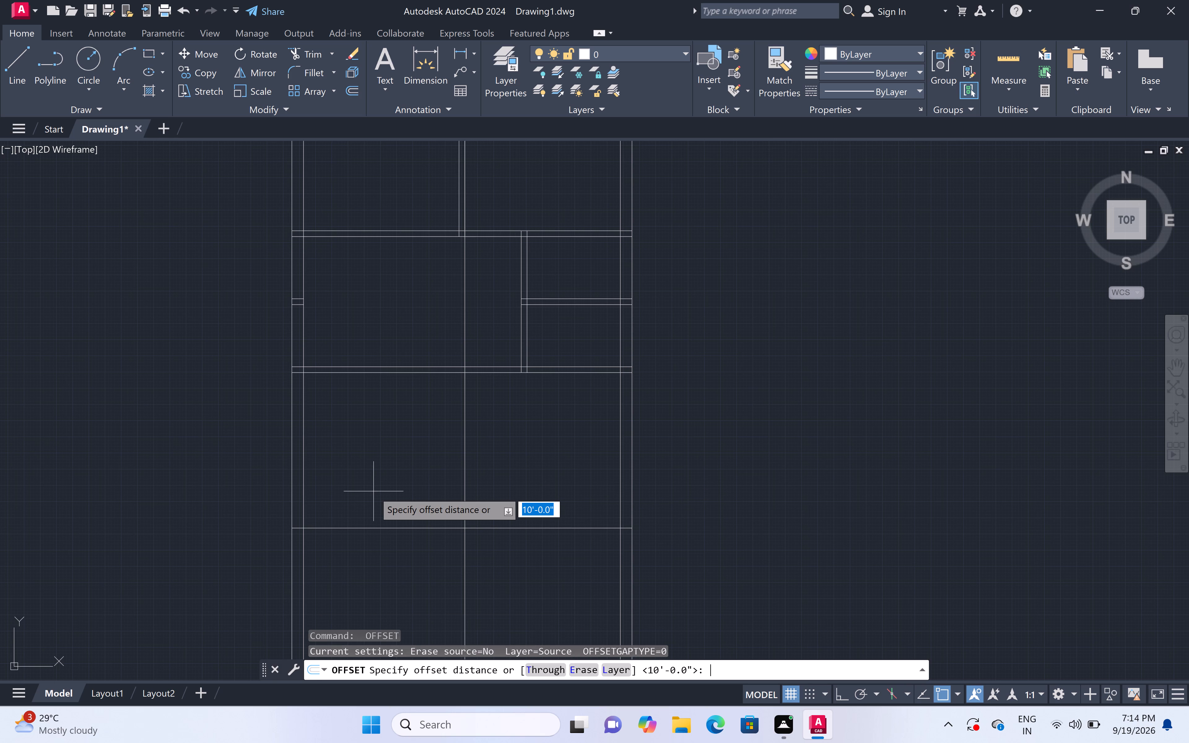
pyautogui.press('4')
pyautogui.press('.')
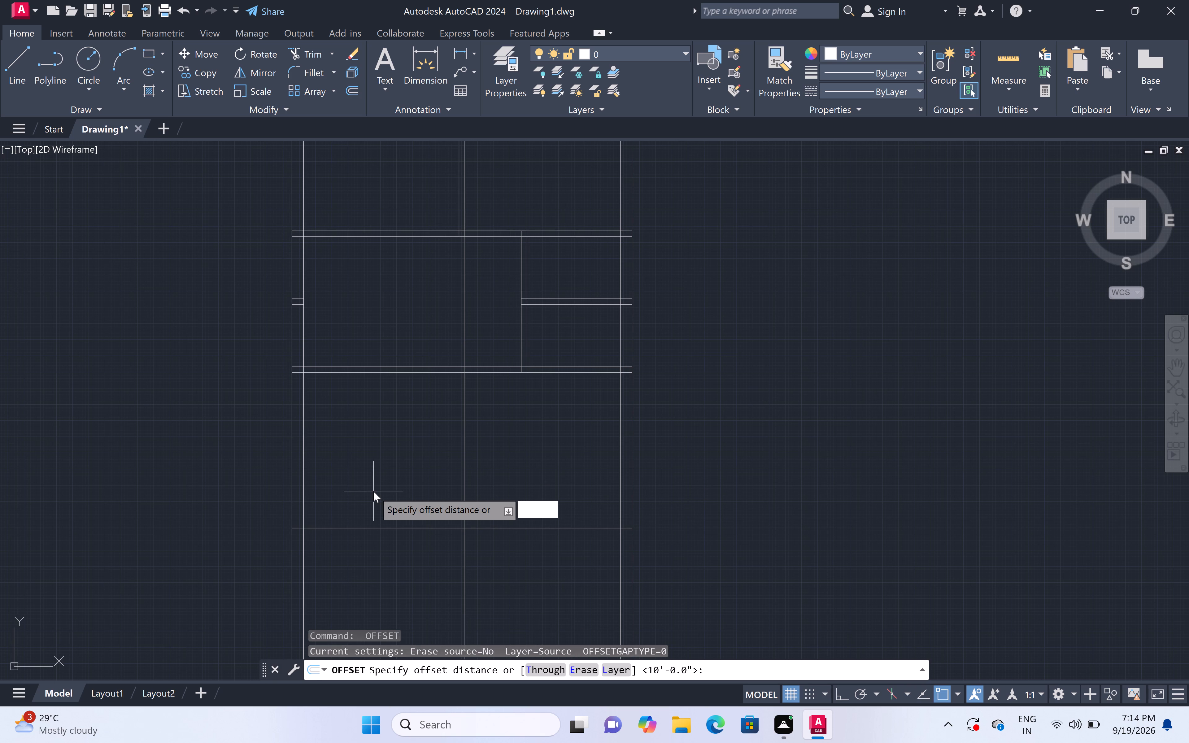
pyautogui.press('5')
pyautogui.write('"')
pyautogui.press('space')
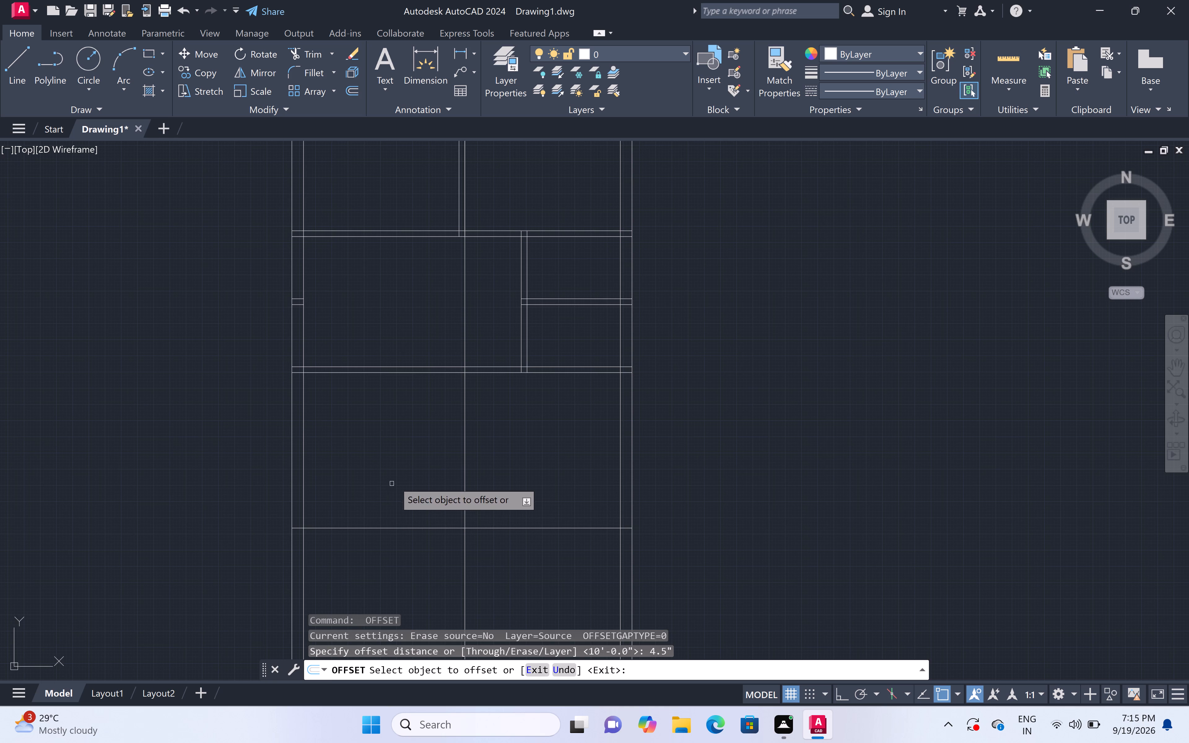
pyautogui.click(464, 493)
pyautogui.click(360, 492)
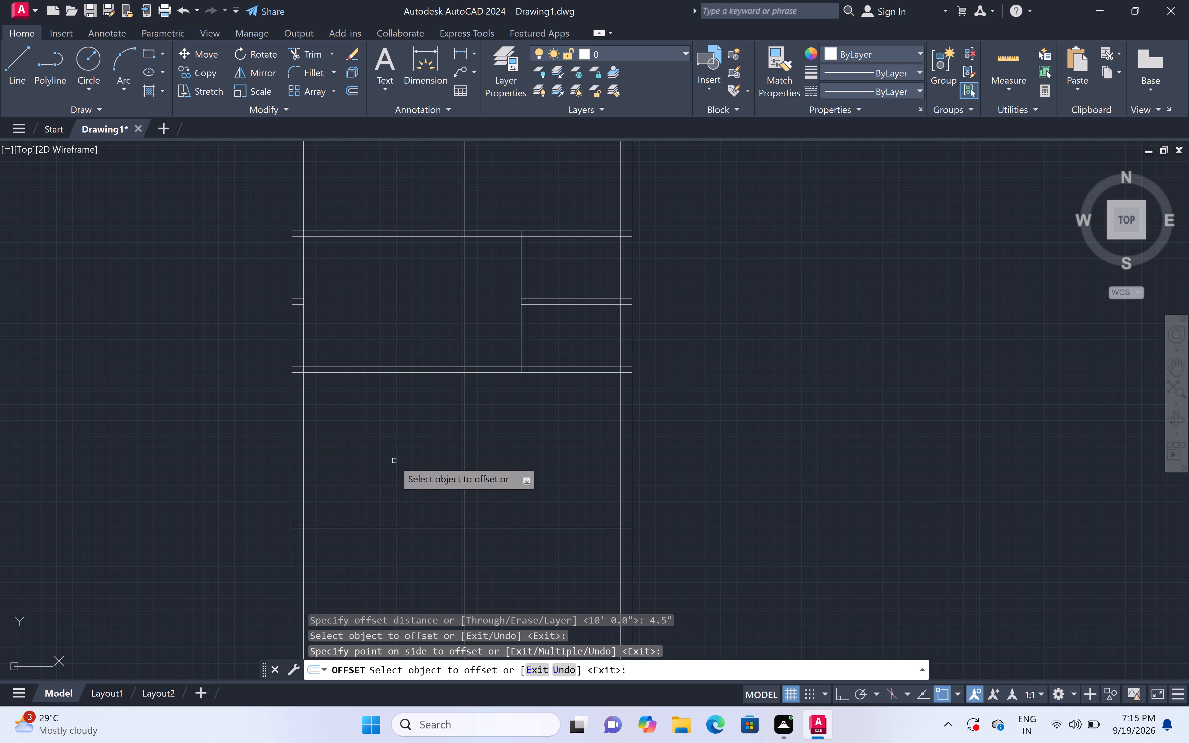
pyautogui.scroll(-2, 394, 461)
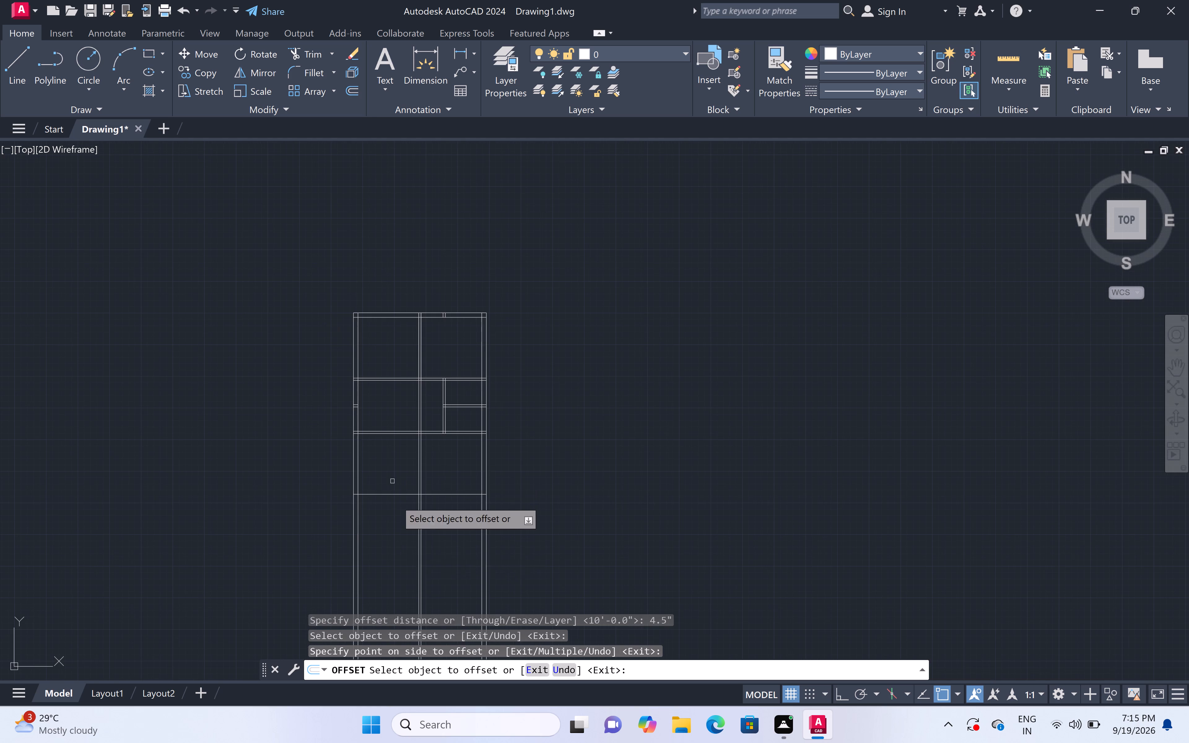
pyautogui.scroll(3, 427, 542)
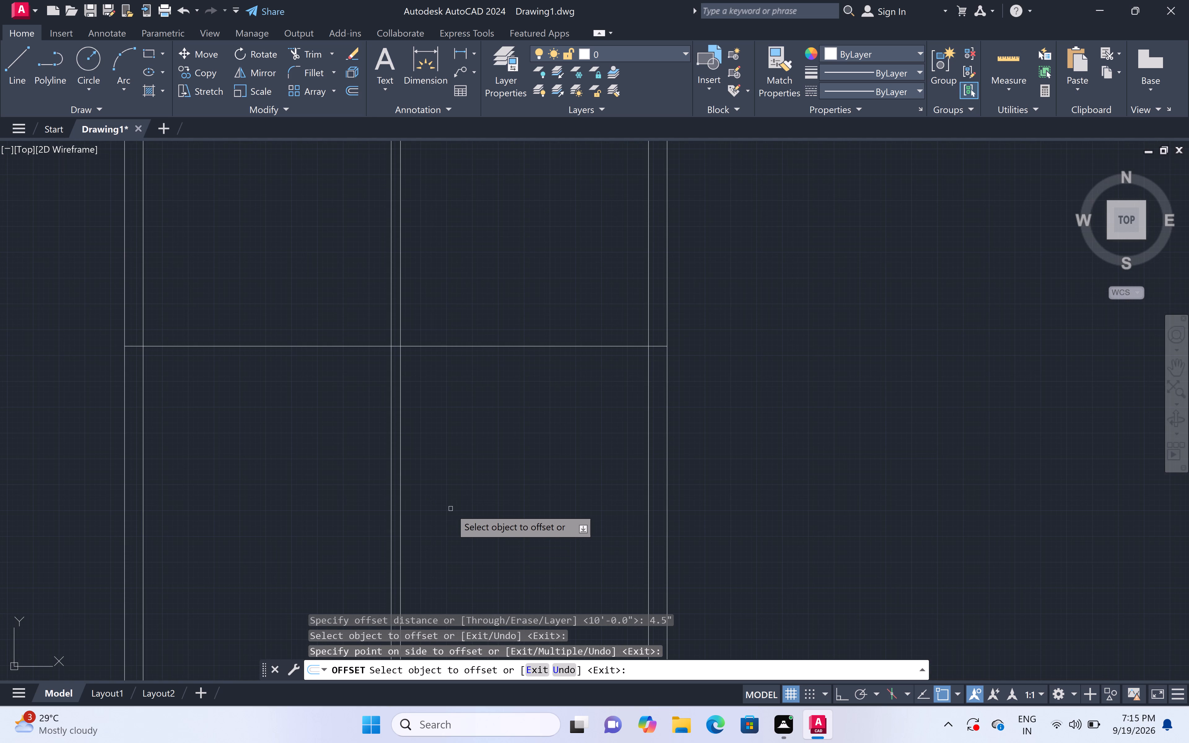
pyautogui.press('Escape')
# Offset the new bottom horizontal line 9" down to form the bottom outer wall.
pyautogui.write('off 1')
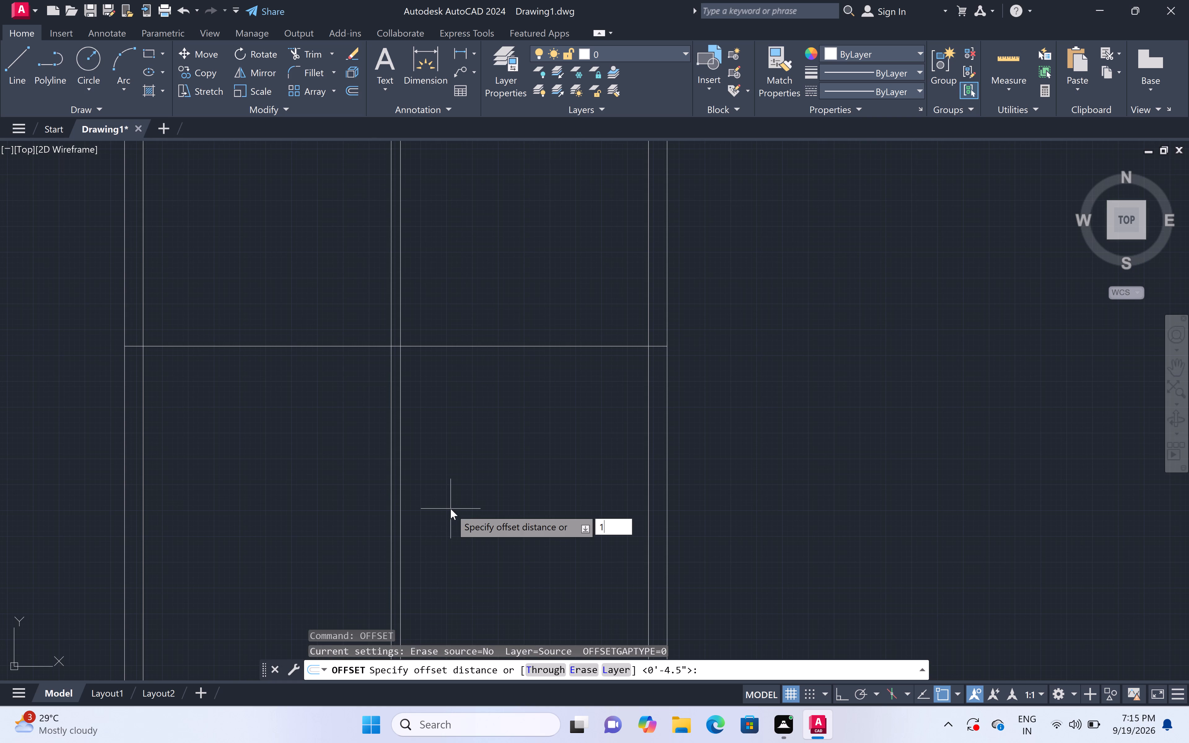
pyautogui.press('BackSpace')
pyautogui.press('9')
pyautogui.hotkey('shift', '"')
pyautogui.press('space')
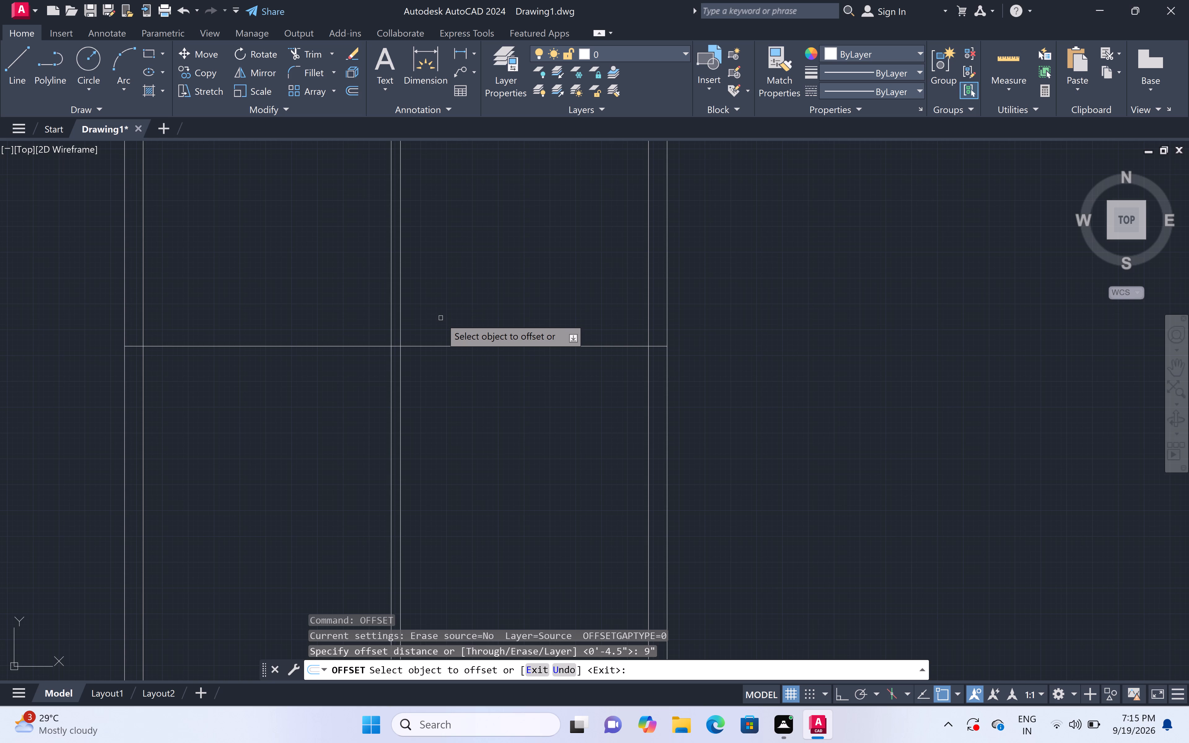
pyautogui.click(434, 346)
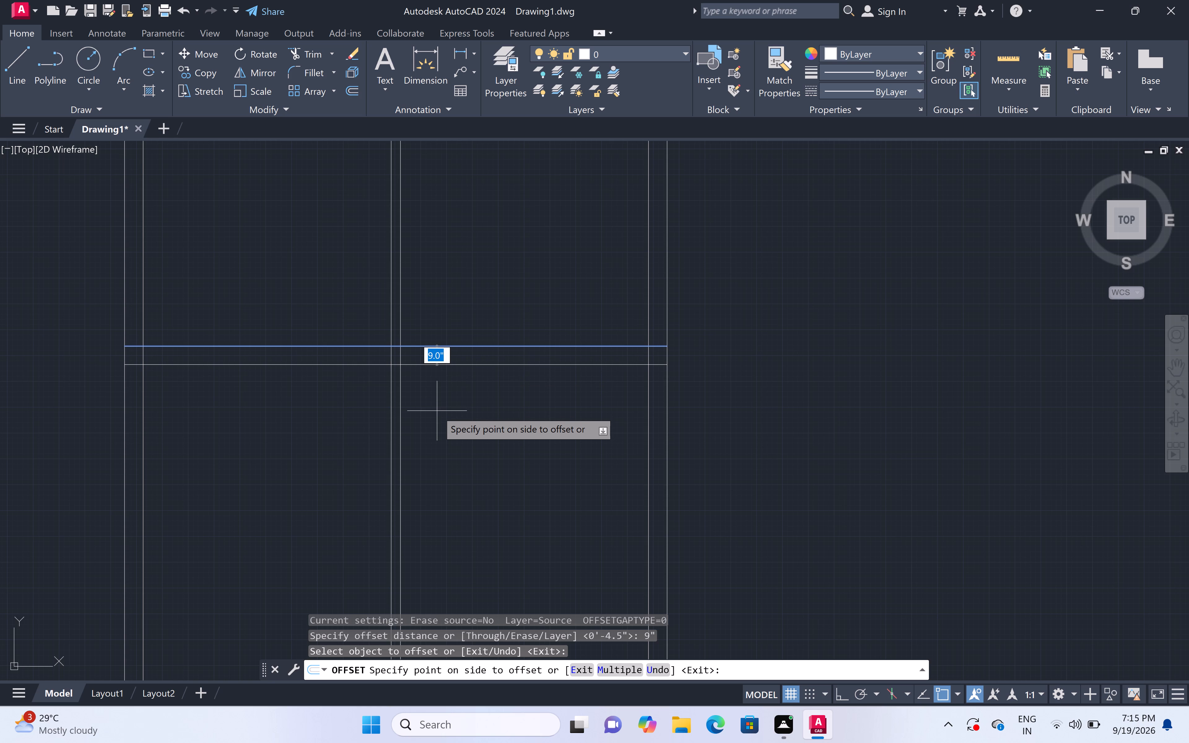
pyautogui.click(437, 411)
pyautogui.press('Escape')
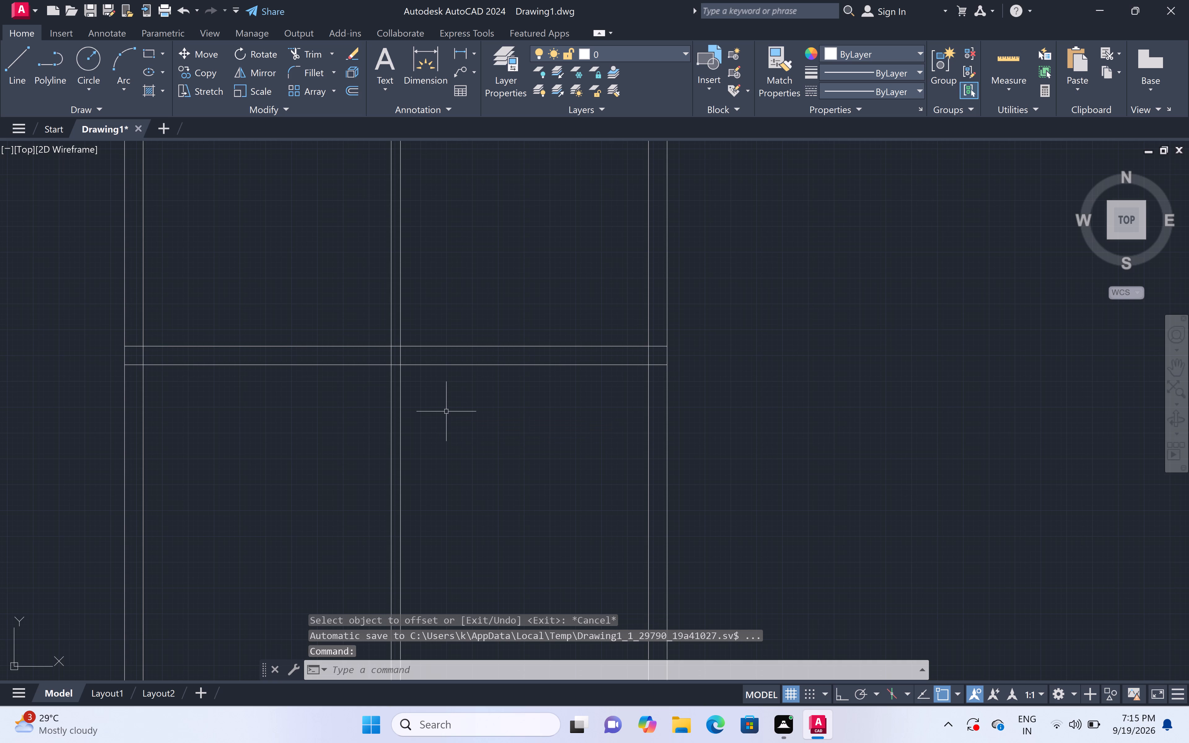
# Trim all the vertical wall and partition lines extending below the bottom outer wall.
pyautogui.write('tr')
pyautogui.press('space')
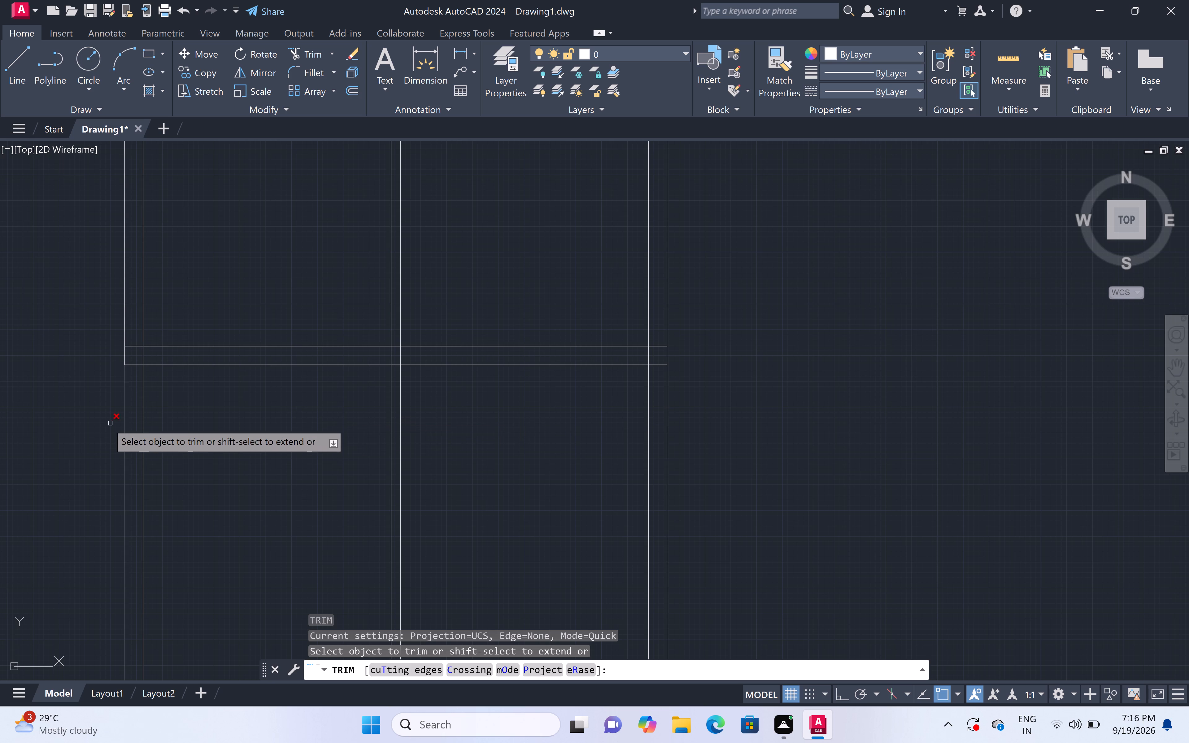
pyautogui.click(81, 419)
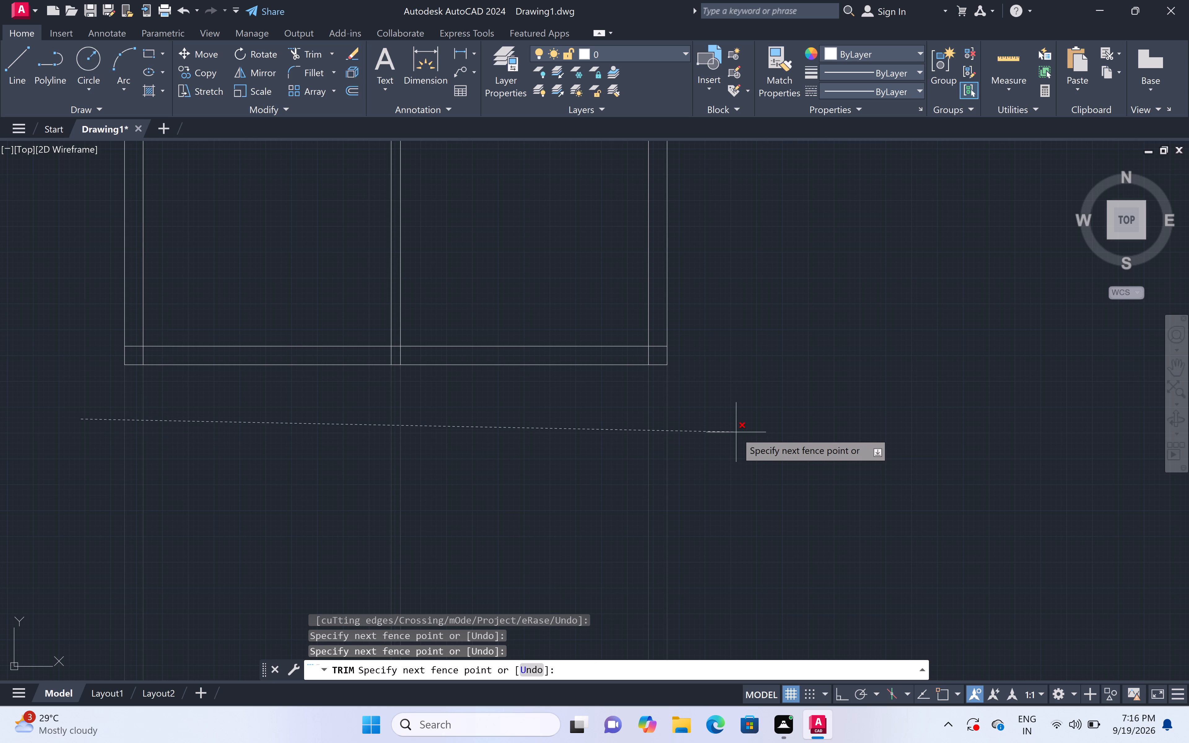
pyautogui.click(775, 437)
pyautogui.scroll(-2, 752, 415)
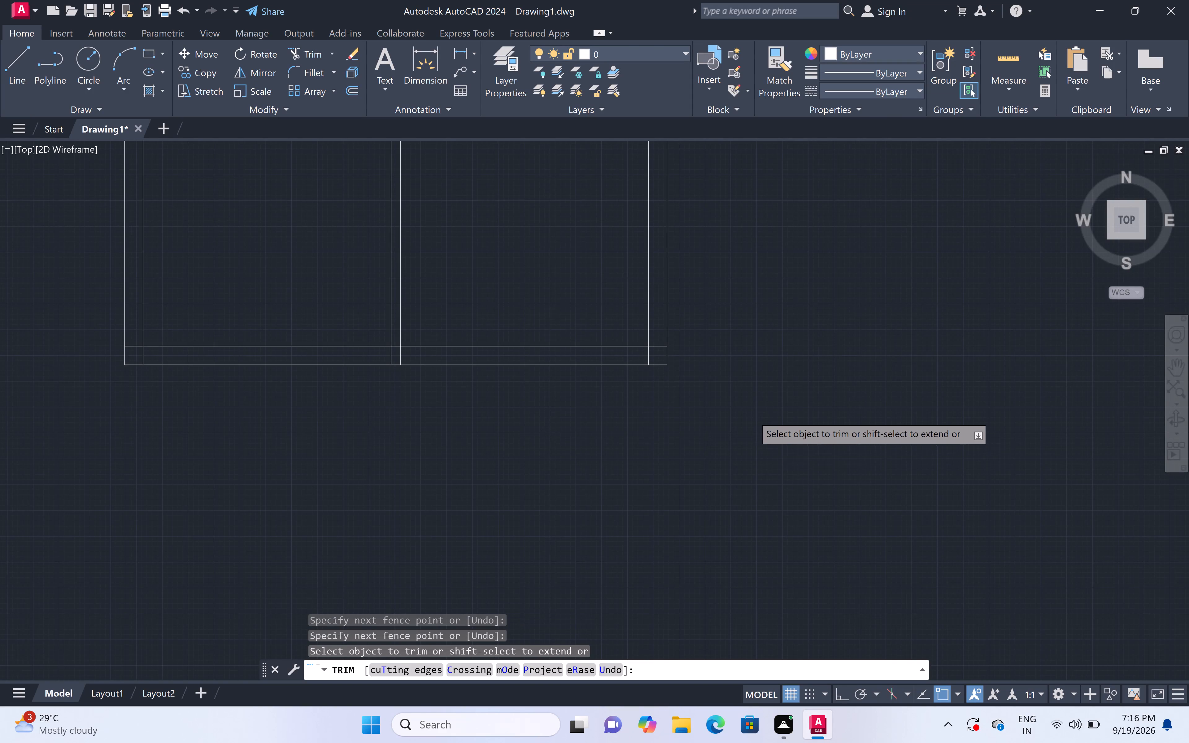
pyautogui.scroll(-1, 752, 415)
pyautogui.scroll(2, 764, 213)
pyautogui.scroll(-1, 769, 249)
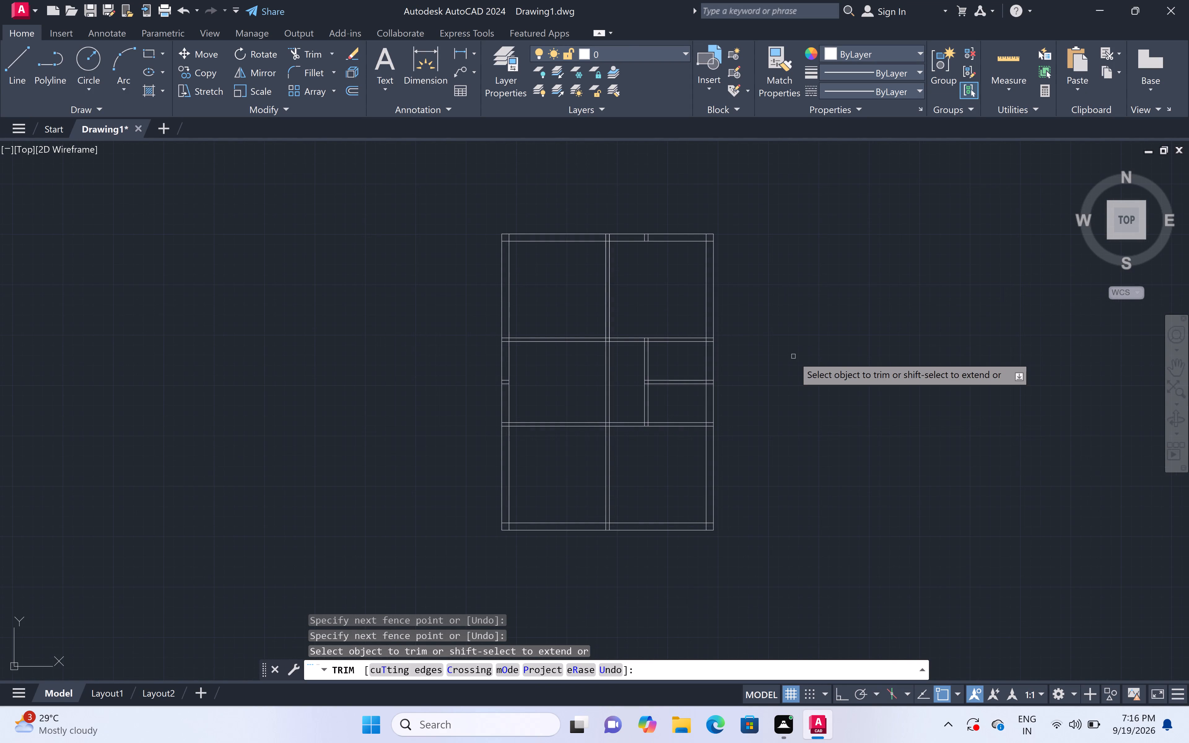
pyautogui.press('Escape')
# Trim the new central vertical partition's two lines where they cross the middle room.
pyautogui.write('tr')
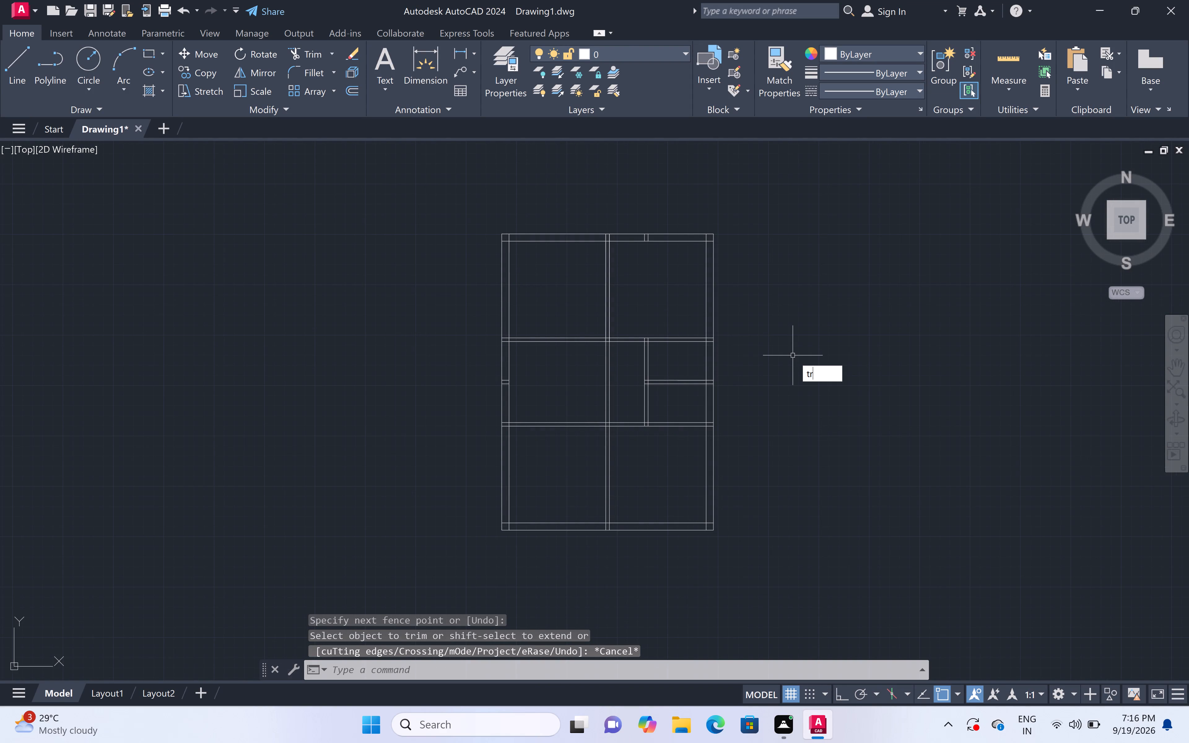
pyautogui.press('space')
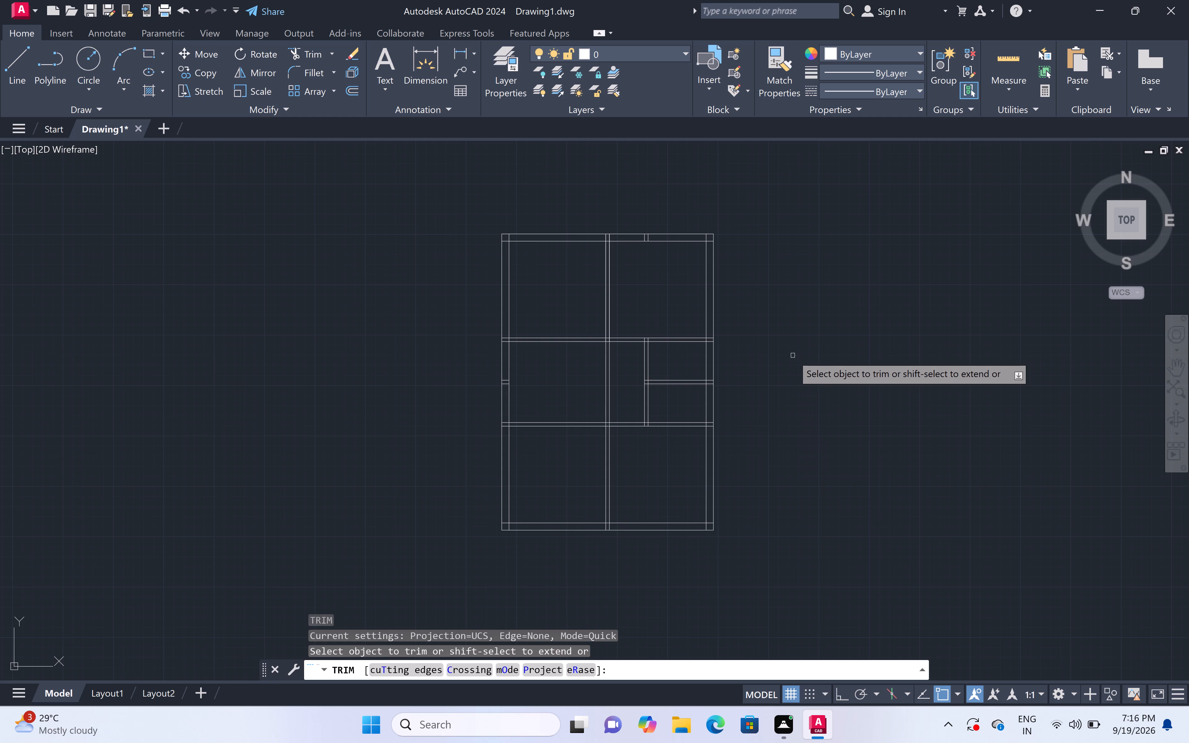
pyautogui.scroll(1, 624, 394)
pyautogui.click(608, 374)
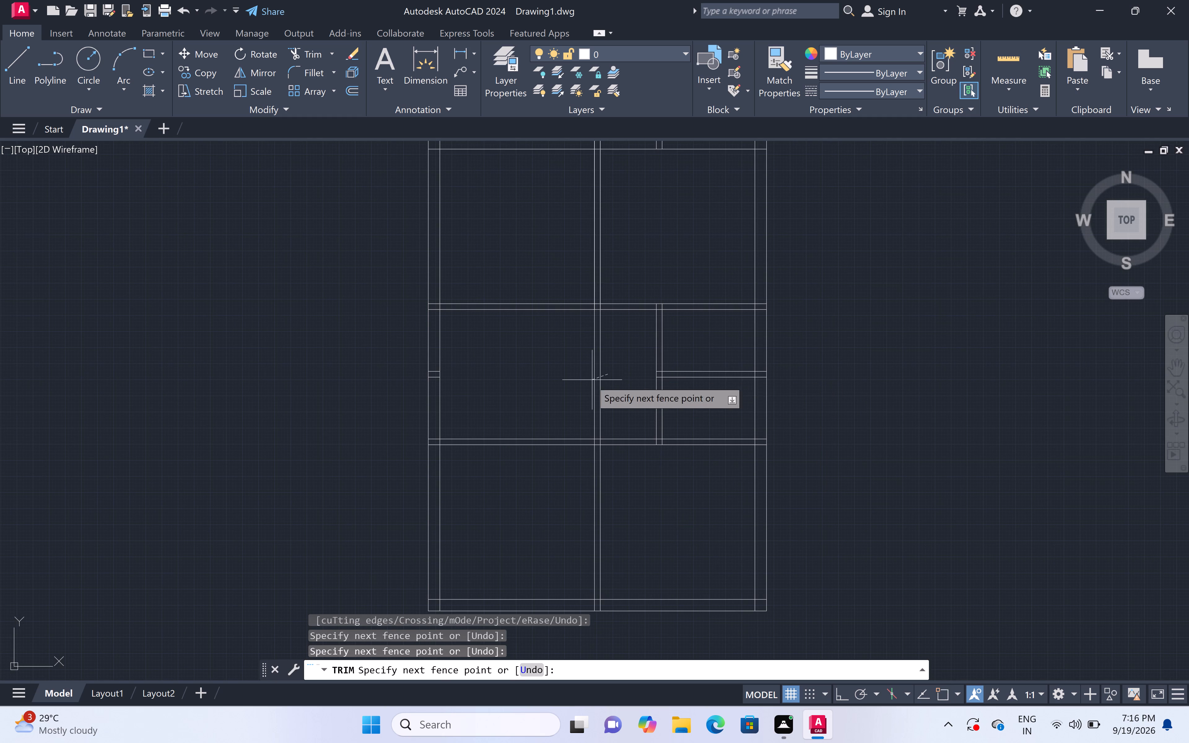
pyautogui.click(583, 385)
# Trim the two short leftover partition lines inside the left outer wall beside the middle room.
pyautogui.scroll(3, 418, 371)
pyautogui.click(474, 353)
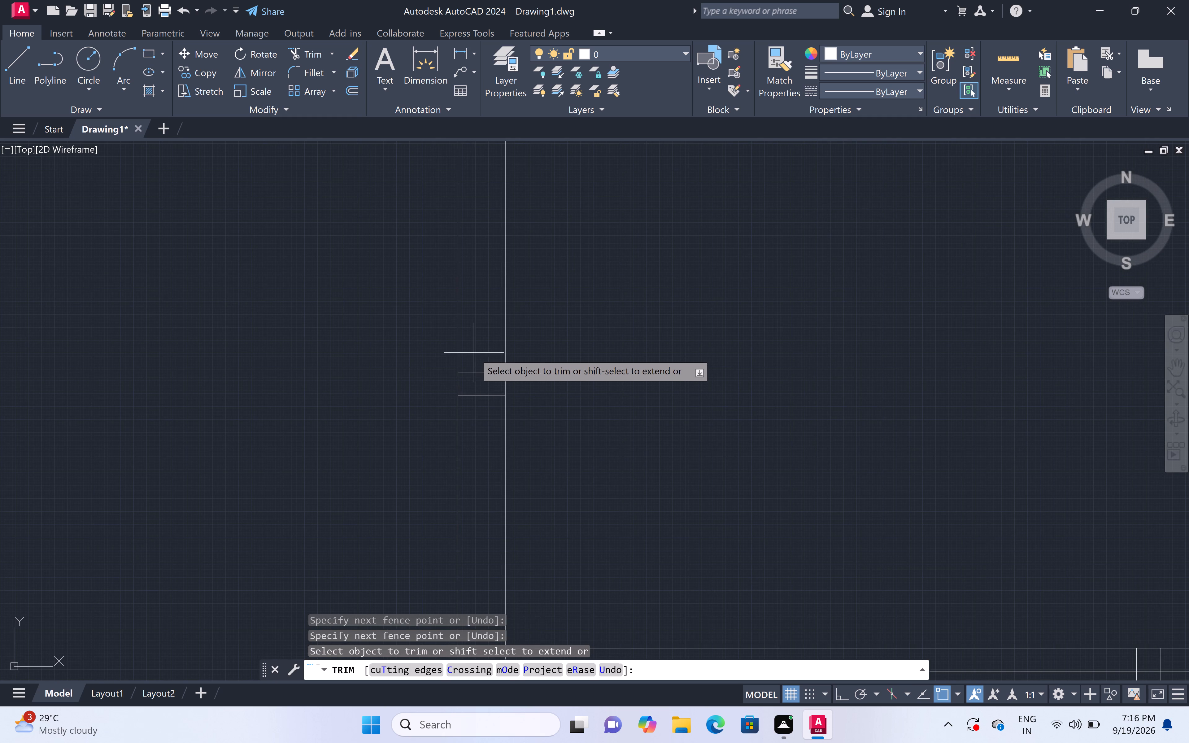
pyautogui.click(474, 418)
pyautogui.scroll(-4, 477, 376)
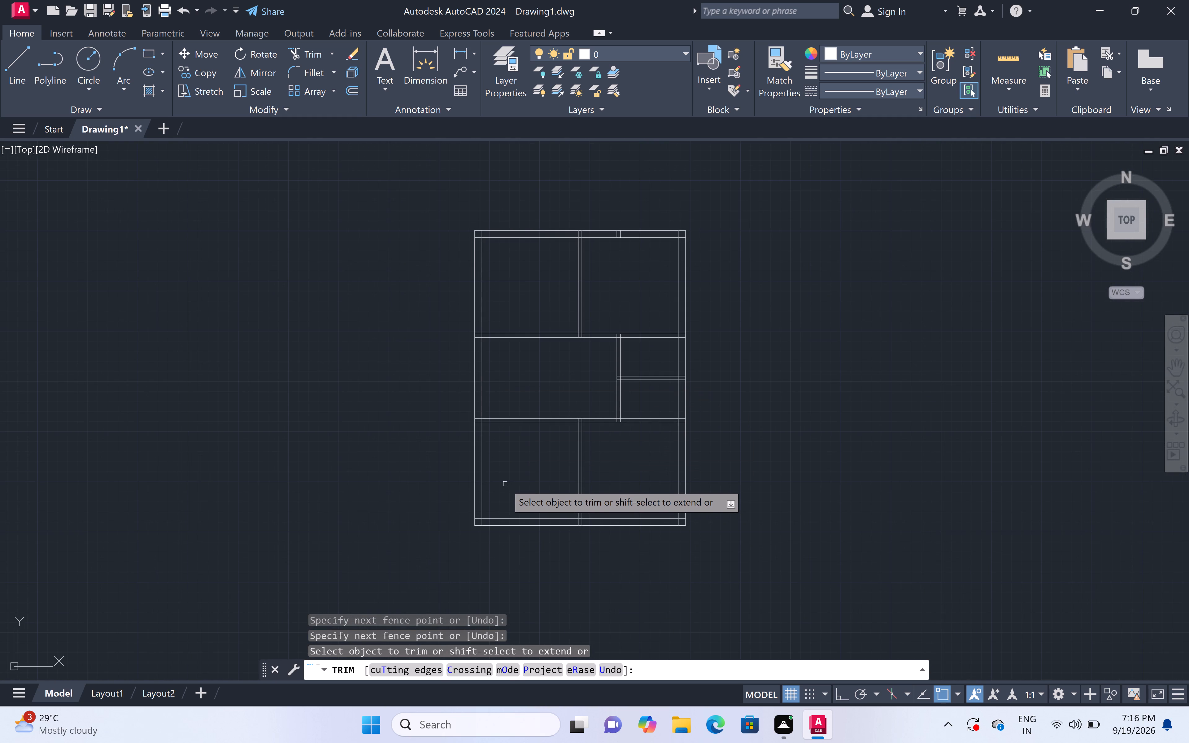
pyautogui.press('Escape')
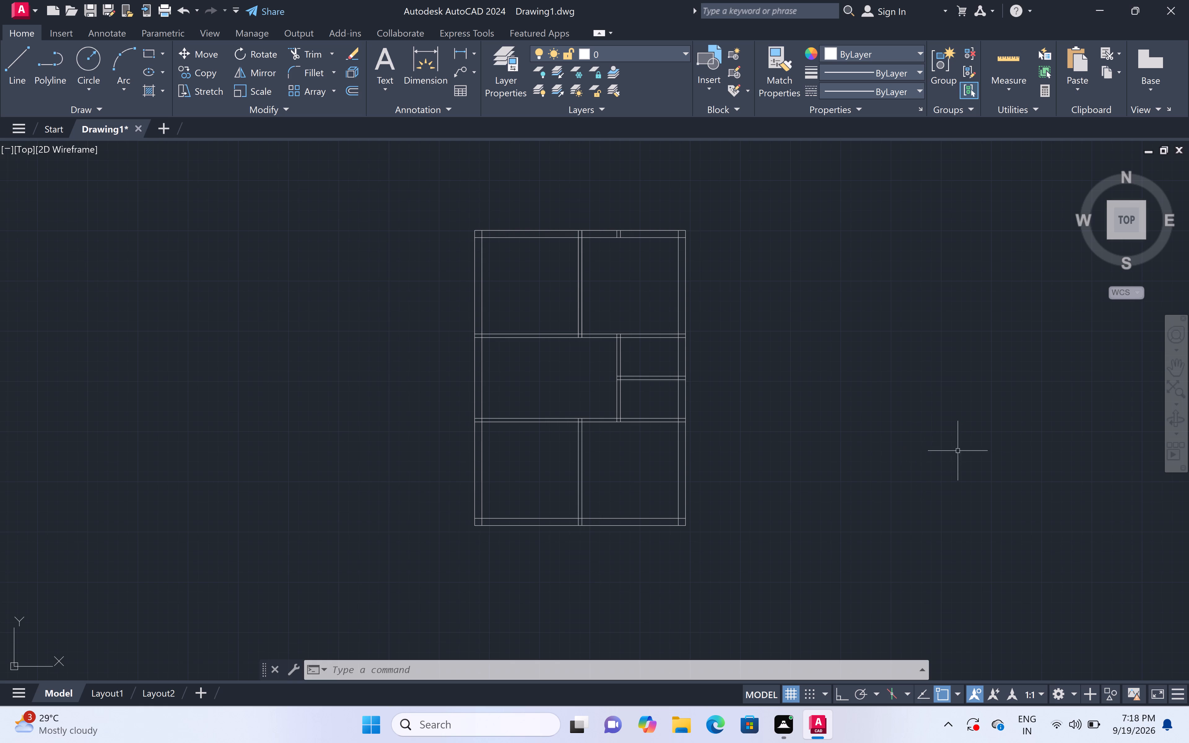
# Trim the two short leftover partition lines inside the top outer wall above the upper right room.
pyautogui.scroll(-1, 983, 436)
pyautogui.scroll(2, 846, 407)
pyautogui.scroll(-1, 820, 381)
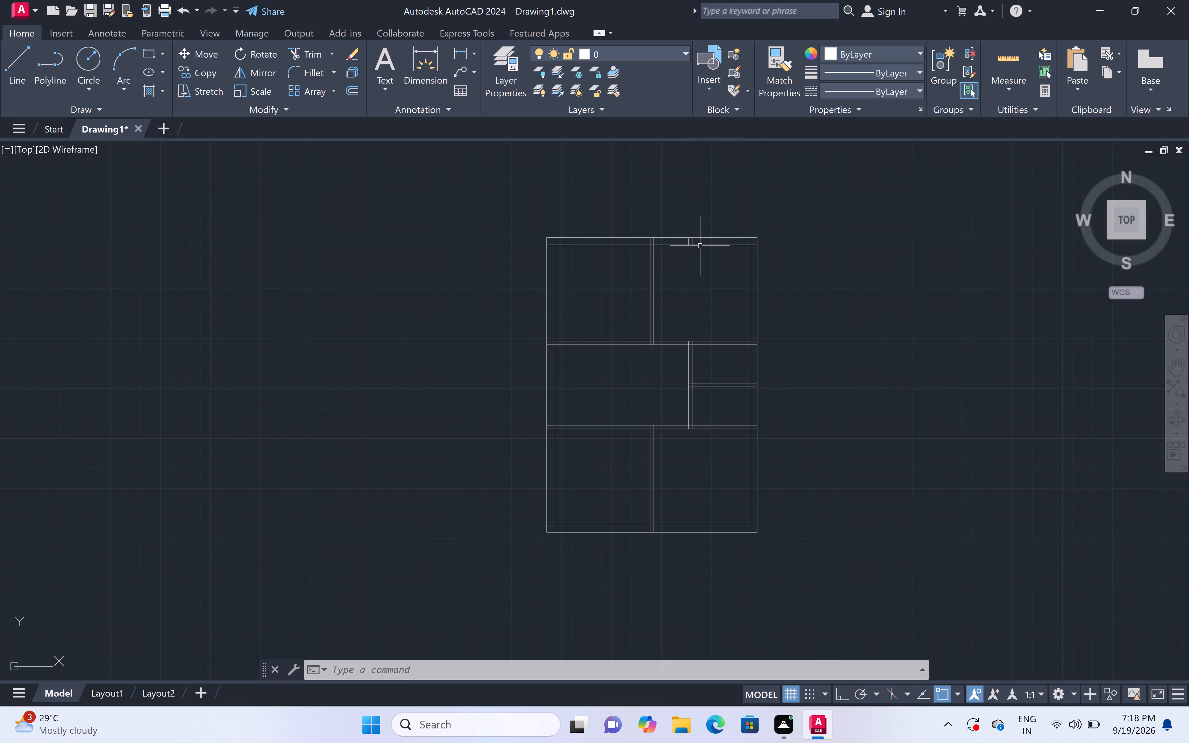
pyautogui.scroll(3, 699, 246)
pyautogui.write('tr')
pyautogui.press('space')
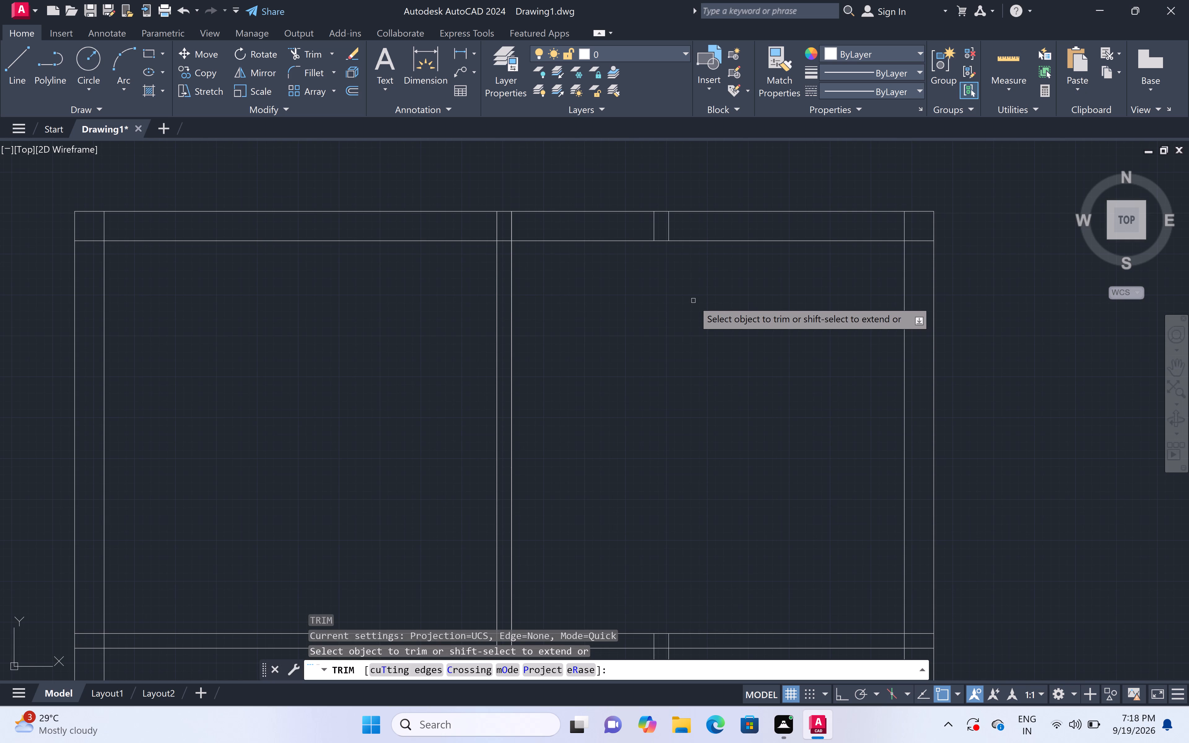
pyautogui.scroll(1, 679, 233)
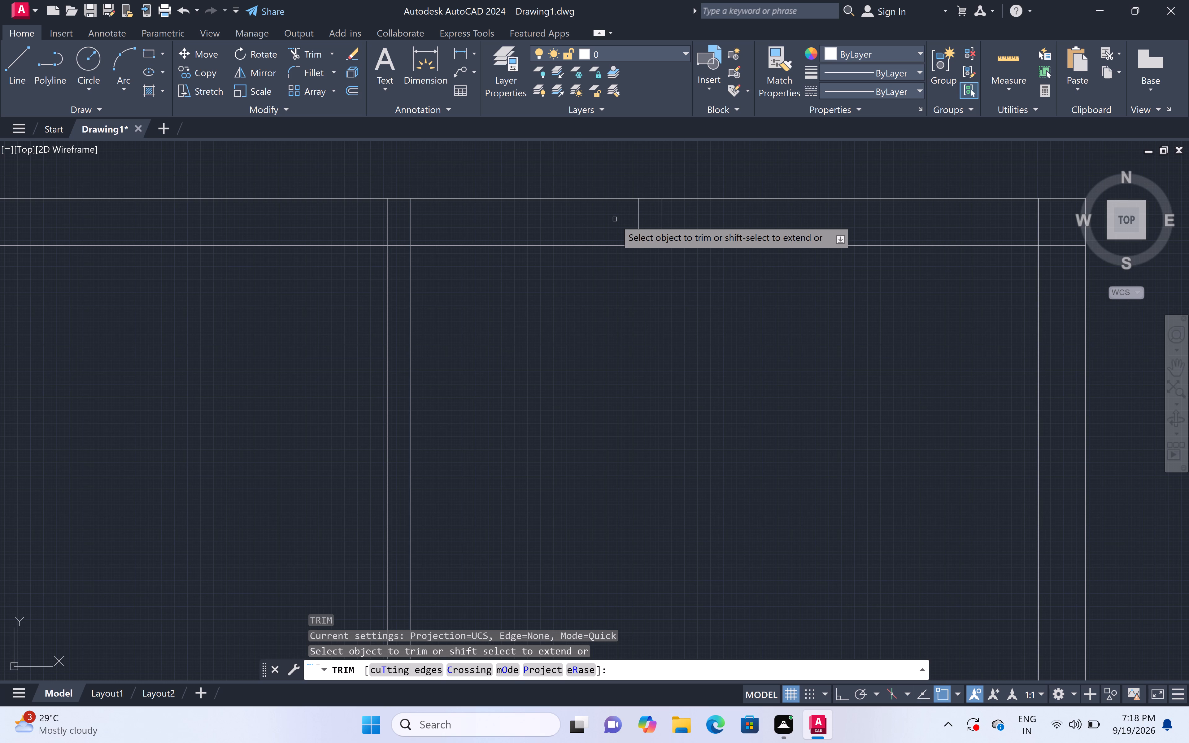
pyautogui.click(615, 219)
pyautogui.click(695, 221)
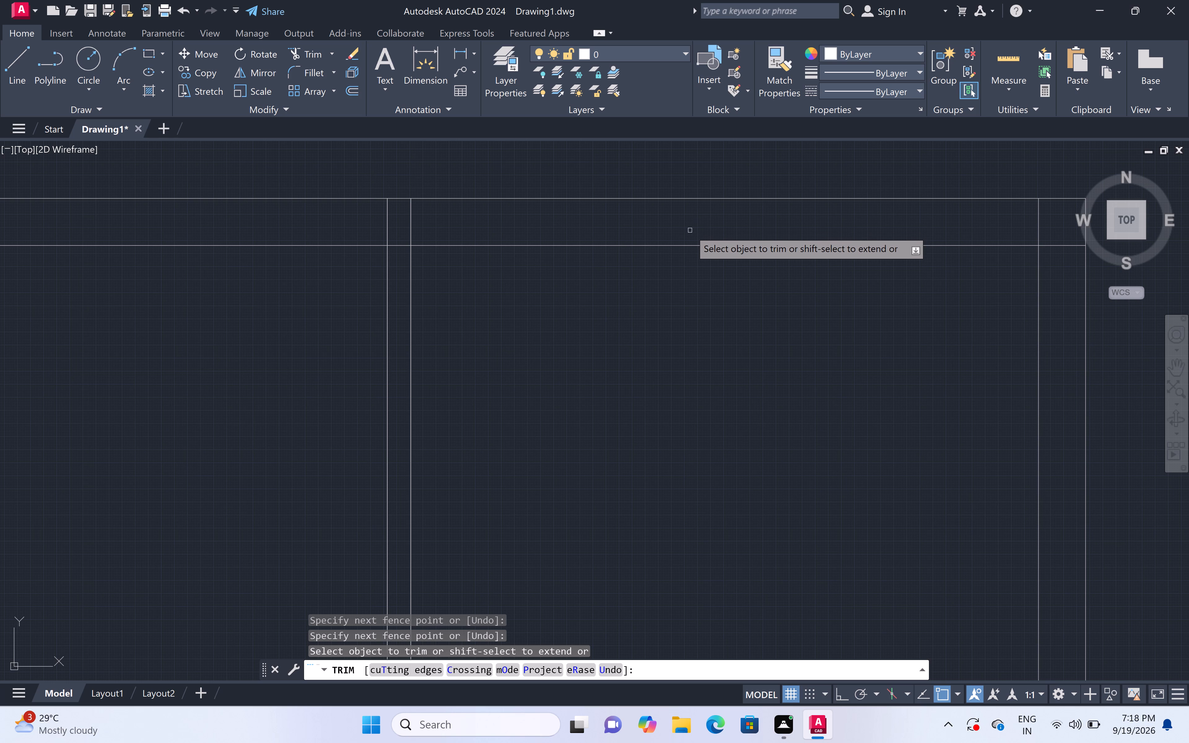
pyautogui.scroll(-3, 690, 230)
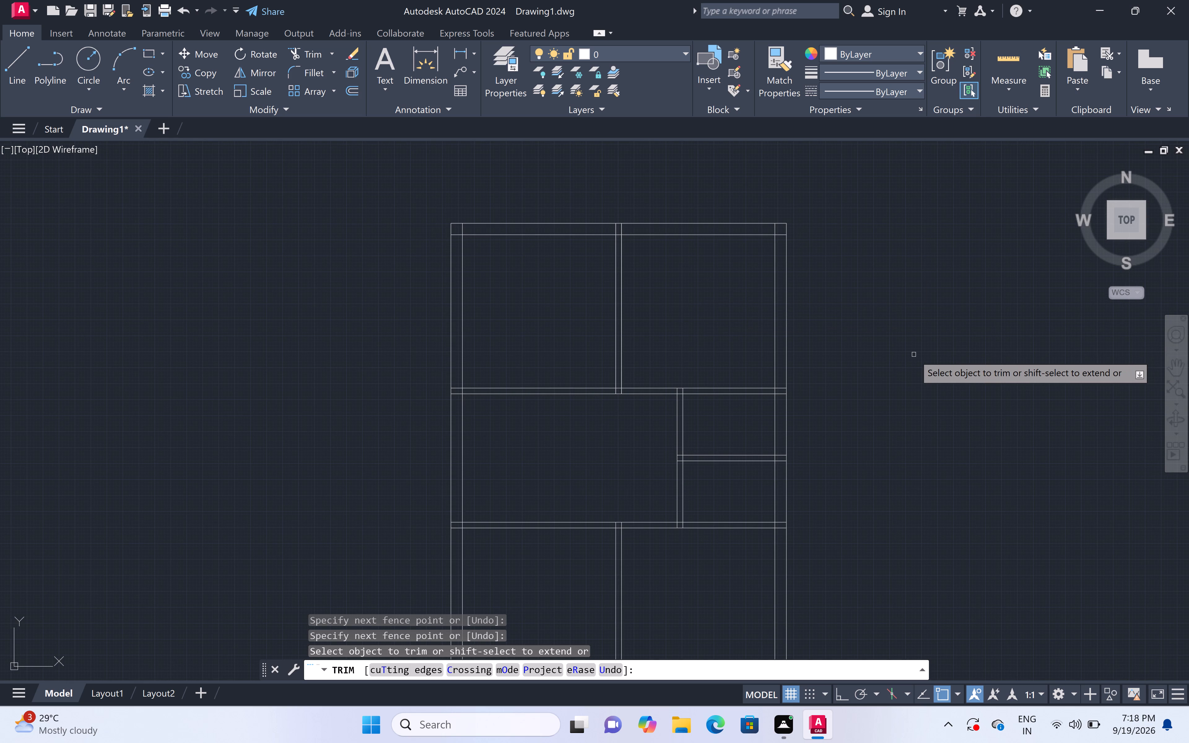
pyautogui.press('Escape')
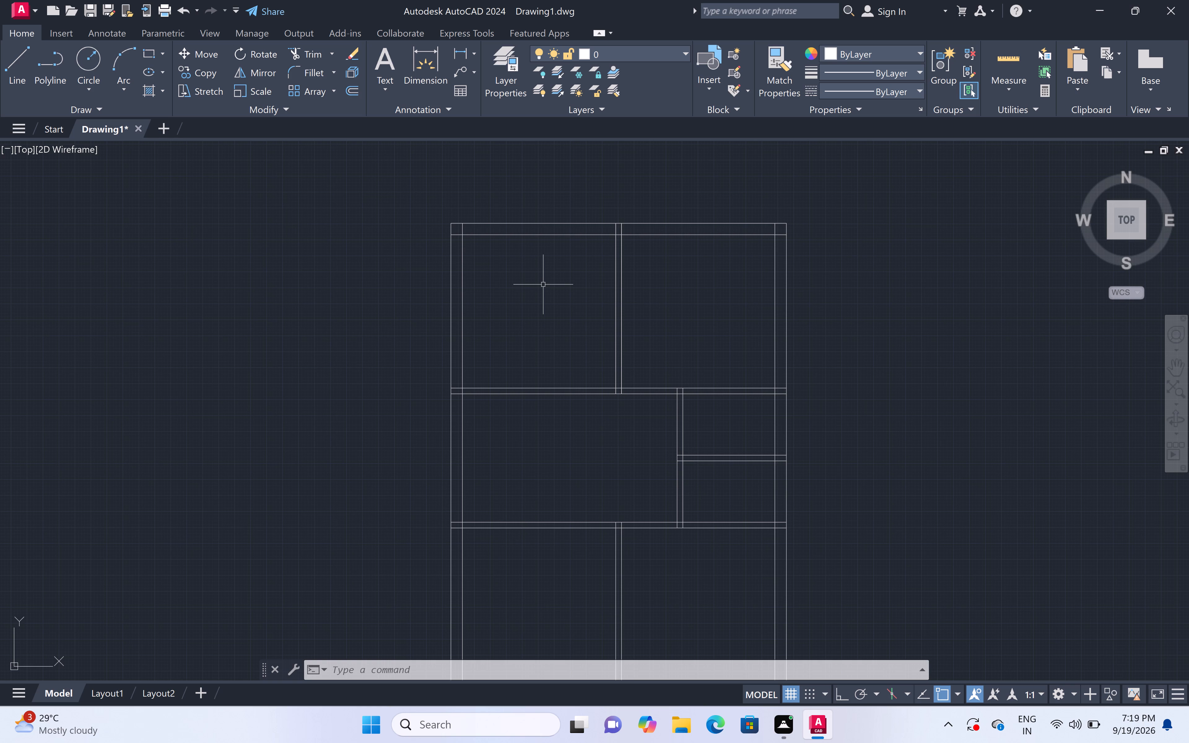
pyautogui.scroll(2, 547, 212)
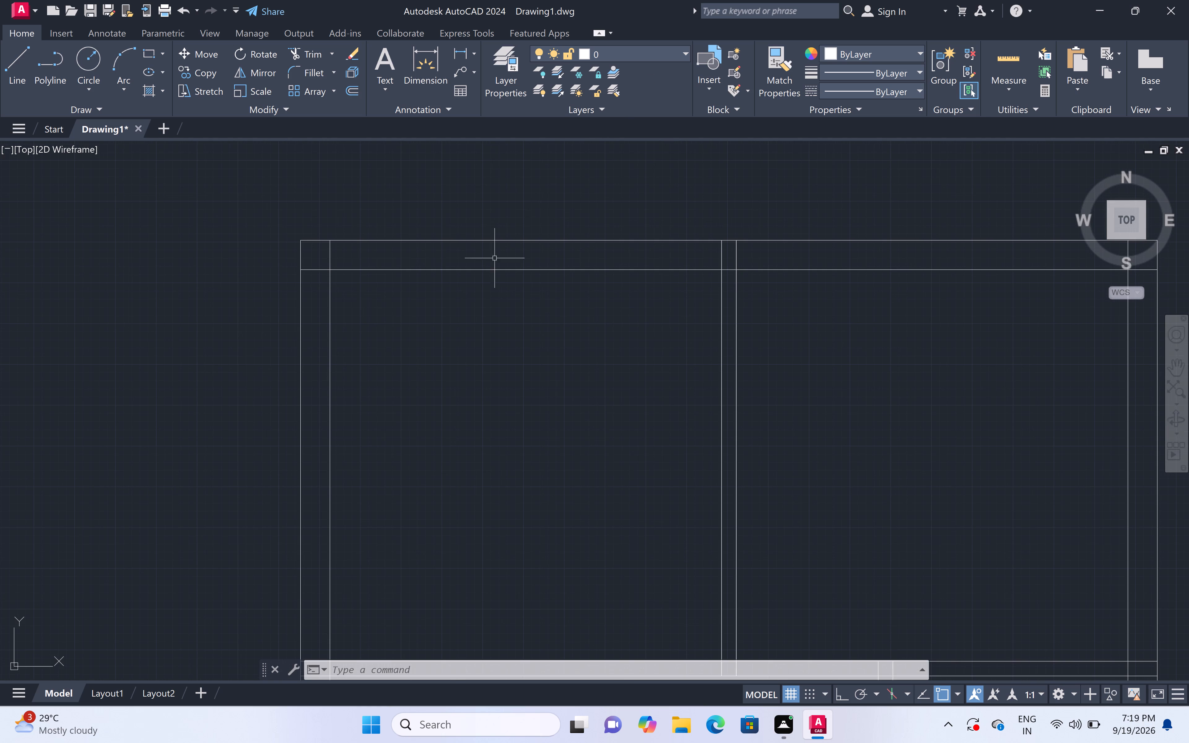
# Draw a 4' long rectangular opening outline across the top outer wall above the upper left room, with Ortho on.
pyautogui.write('l')
pyautogui.press('space')
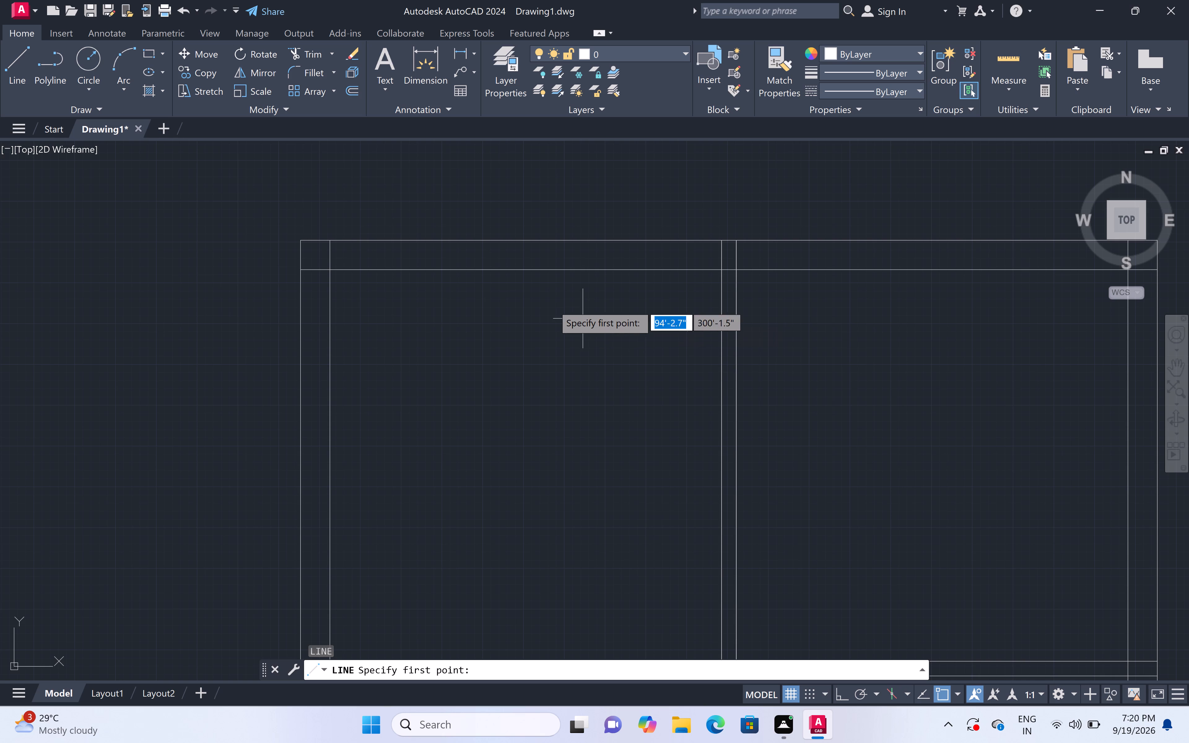
pyautogui.click(420, 240)
pyautogui.click(420, 274)
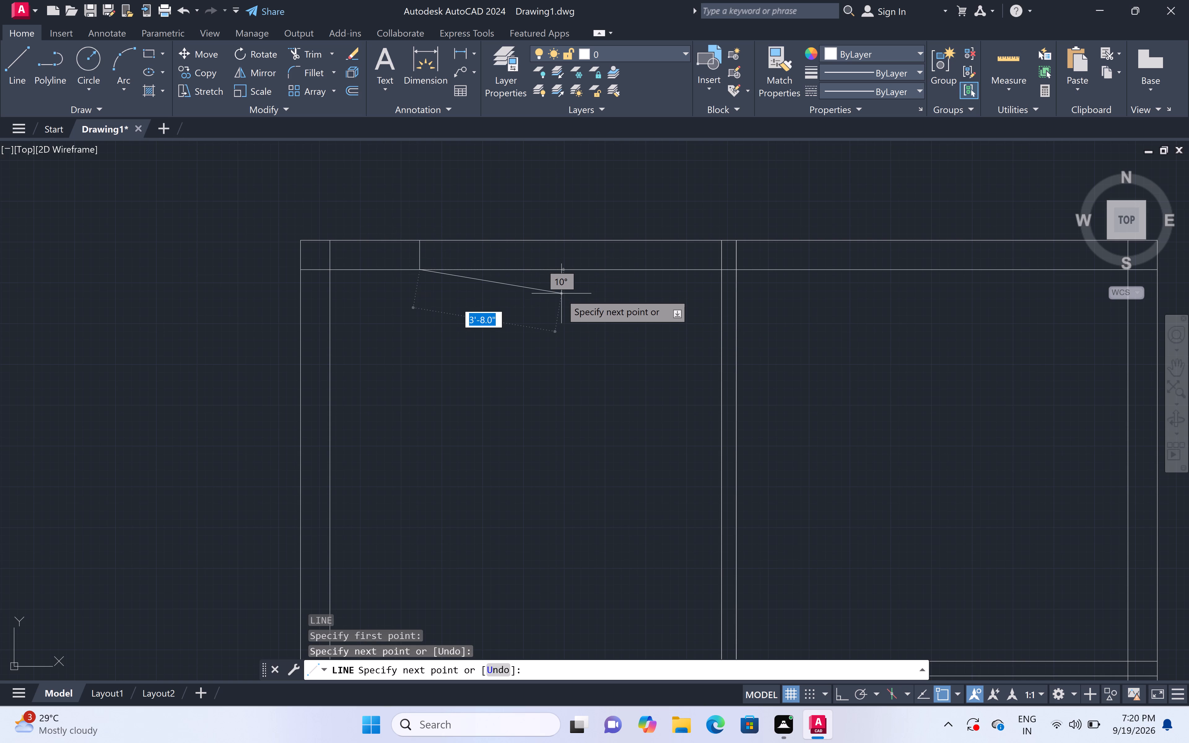
pyautogui.press('F8')
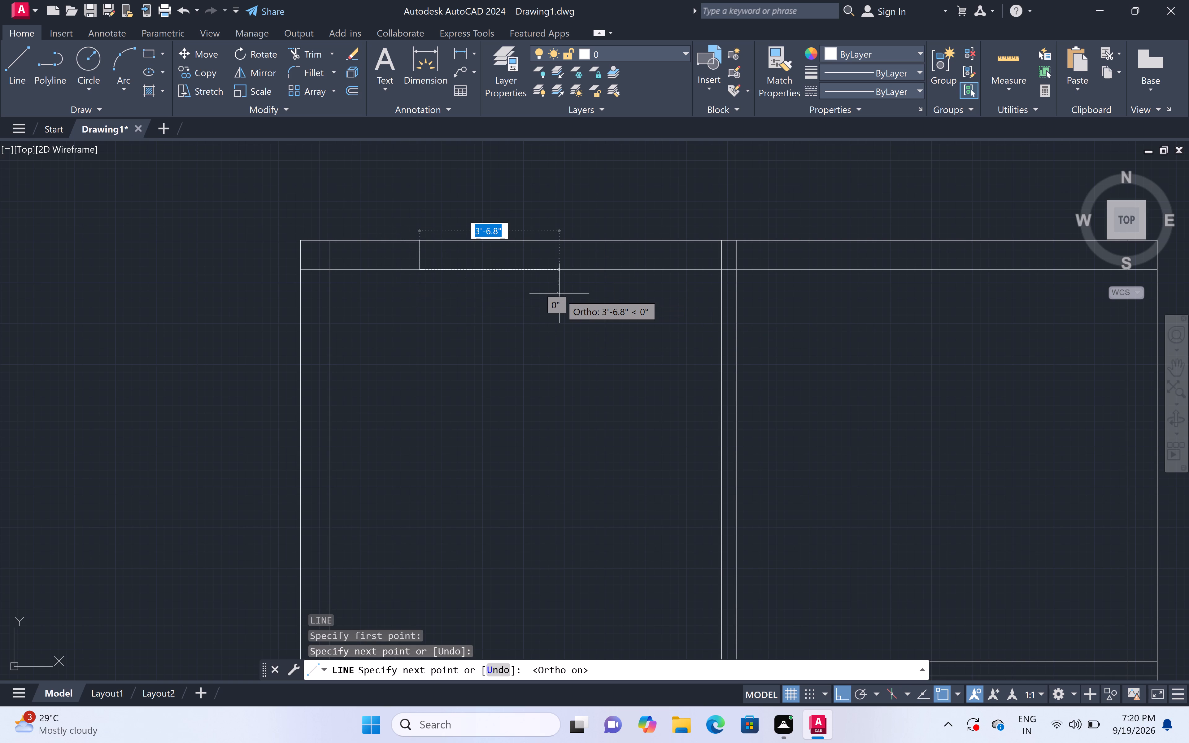
pyautogui.write("4'")
pyautogui.press('space')
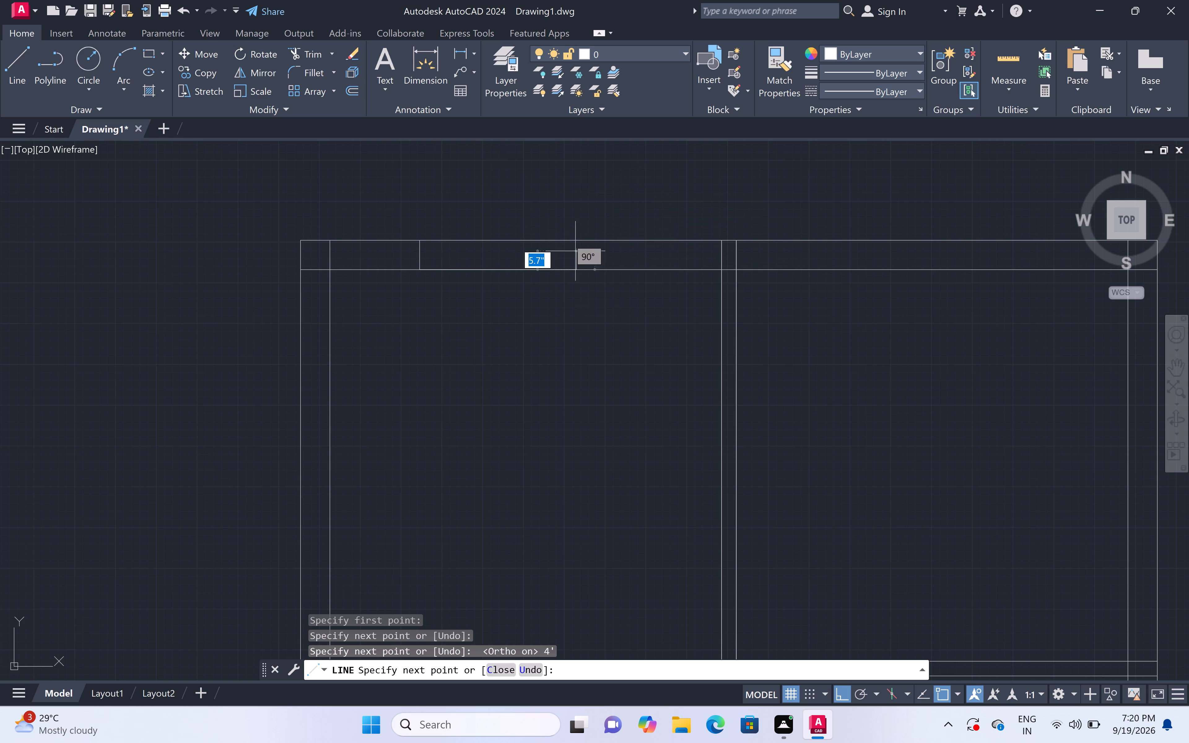
pyautogui.click(574, 236)
pyautogui.click(418, 240)
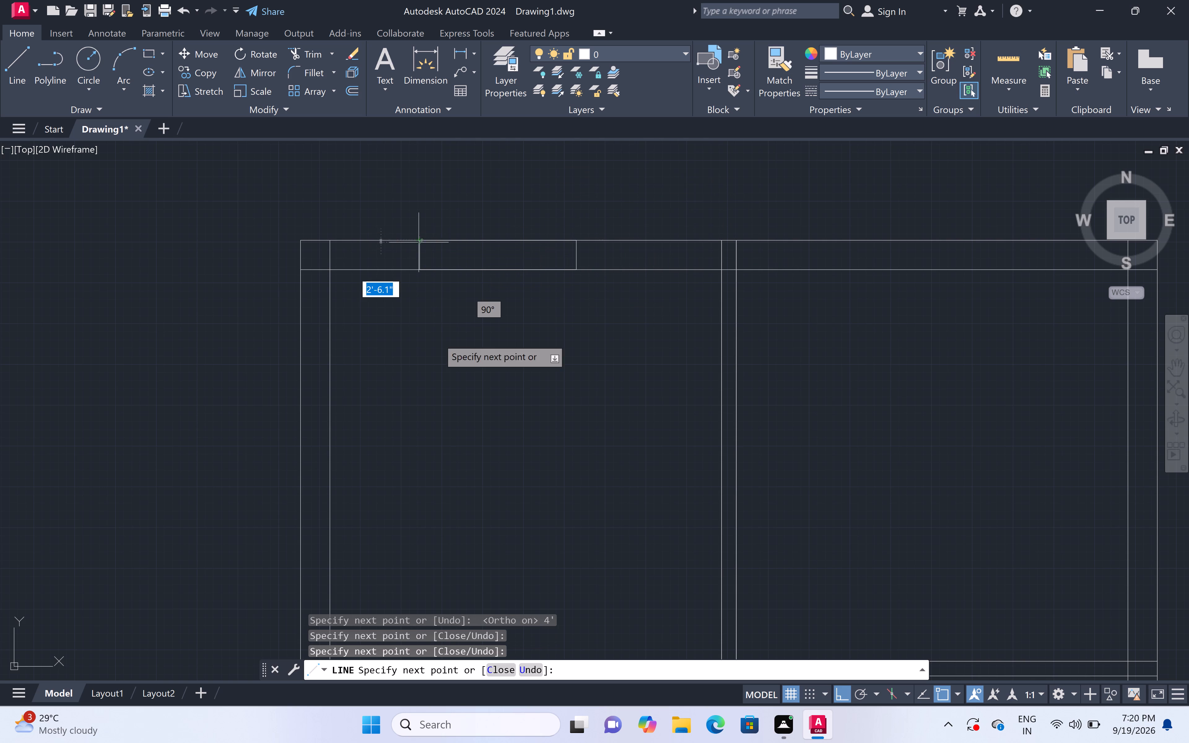
pyautogui.press('space')
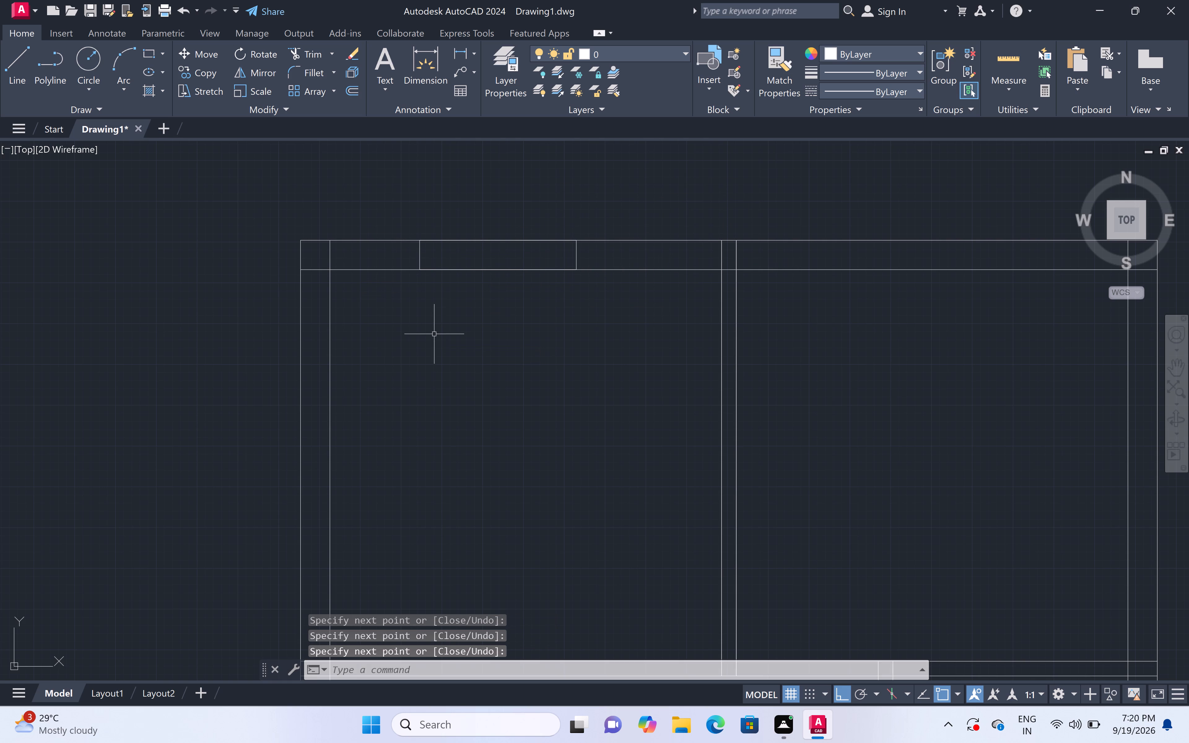
# Draw a 4' long opening outline with lines across the left outer wall's thickness beside the upper left room.
pyautogui.scroll(-1, 502, 260)
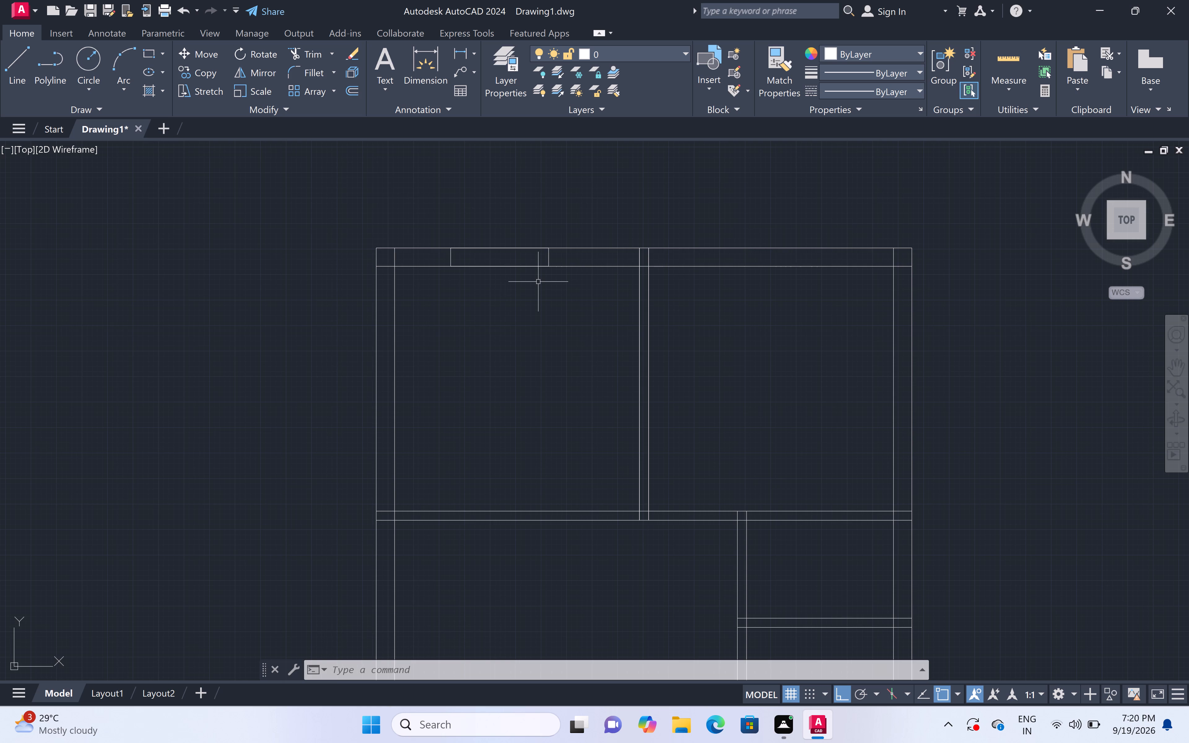
pyautogui.scroll(-2, 523, 303)
pyautogui.scroll(2, 482, 306)
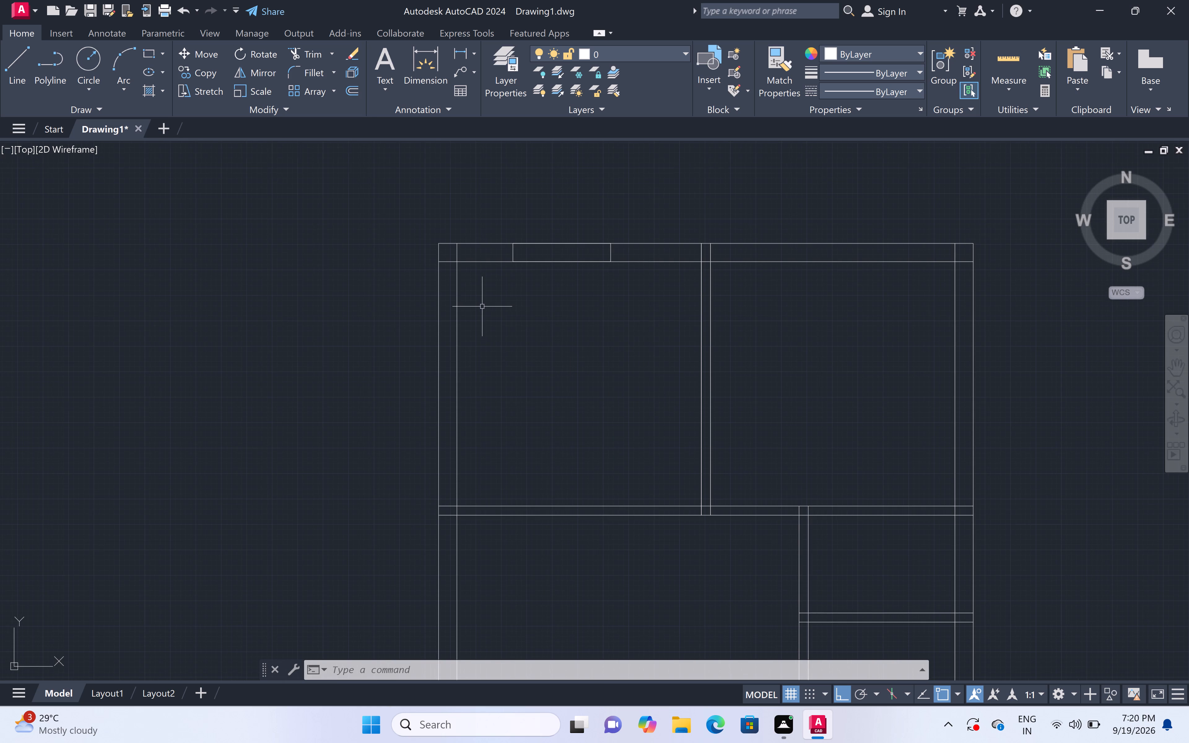
pyautogui.write('l')
pyautogui.press('space')
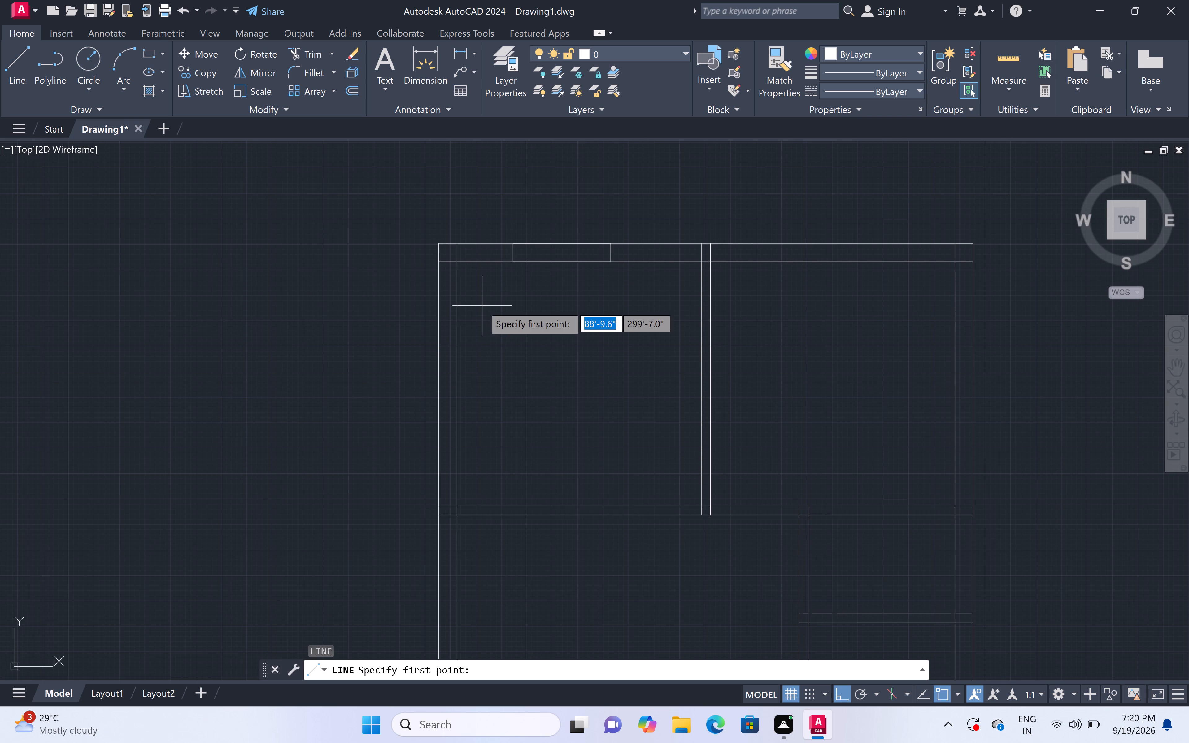
pyautogui.click(438, 322)
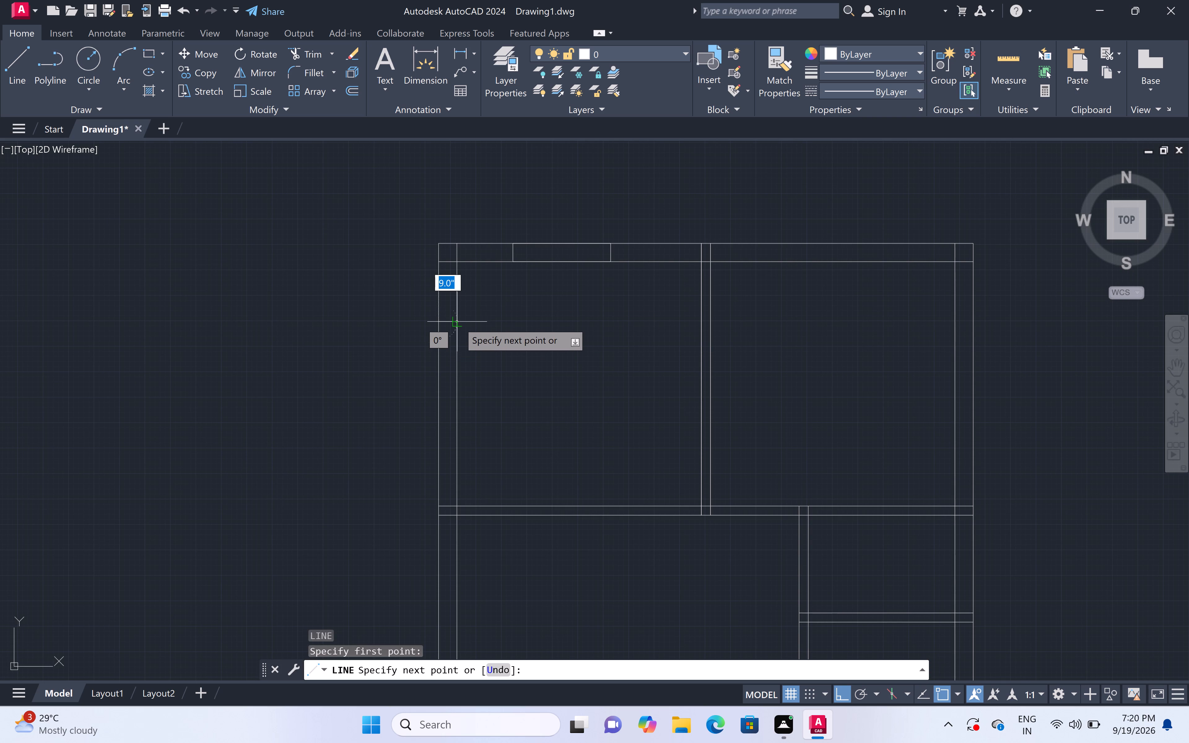
pyautogui.click(458, 323)
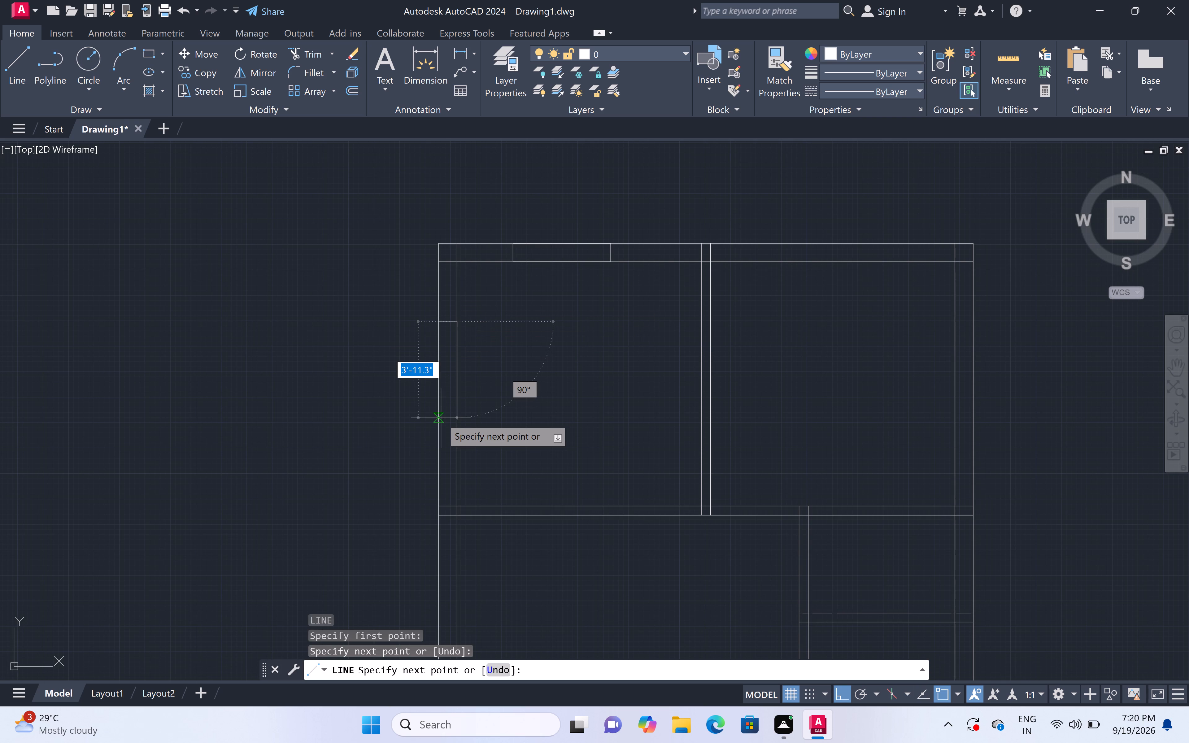
pyautogui.write("4'")
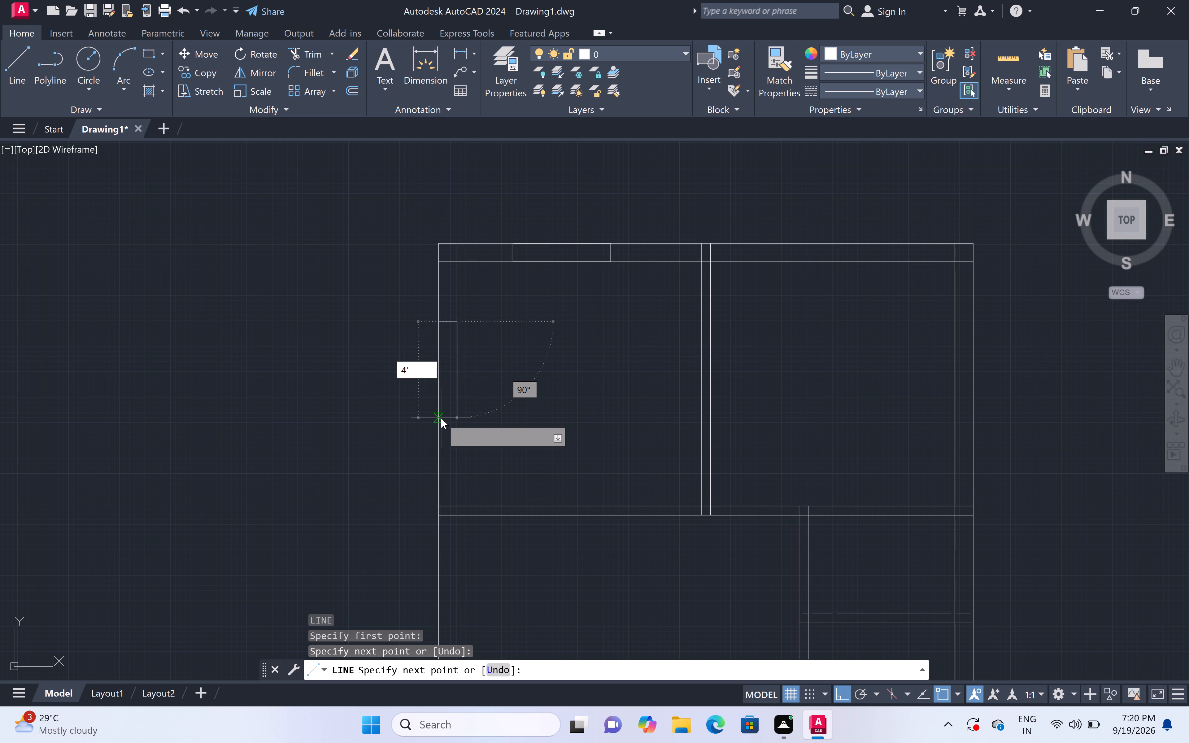
pyautogui.press('space')
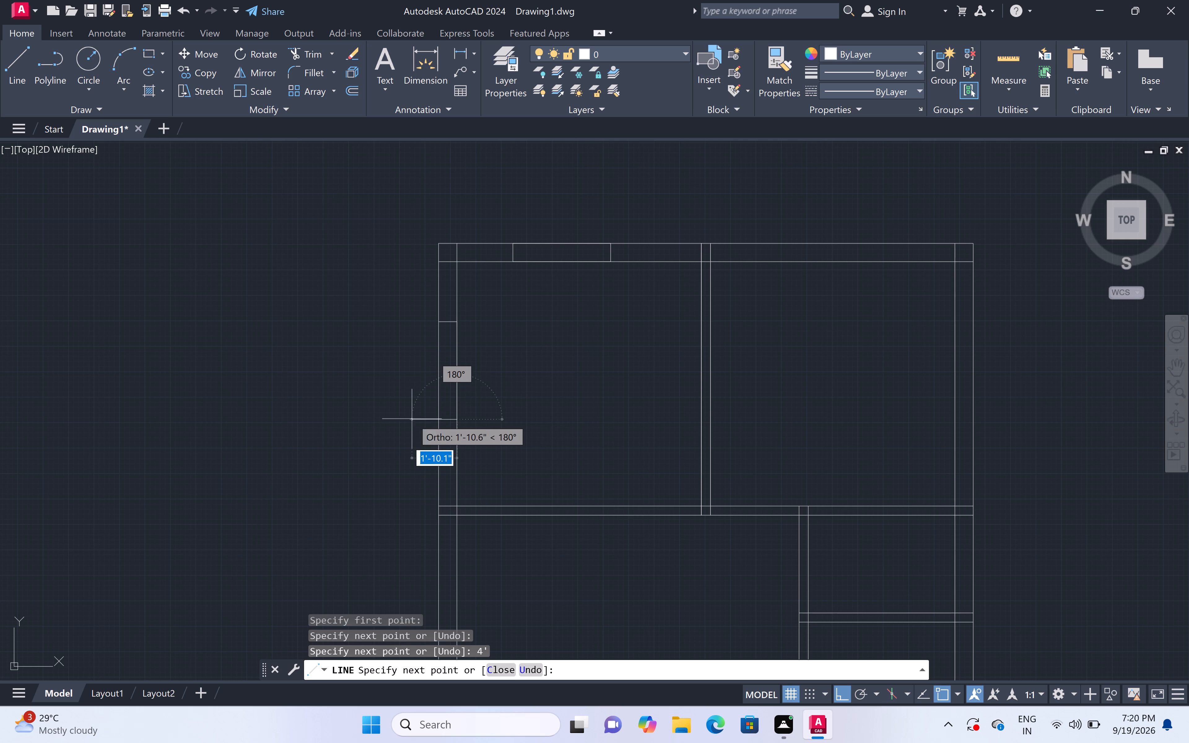
pyautogui.click(438, 419)
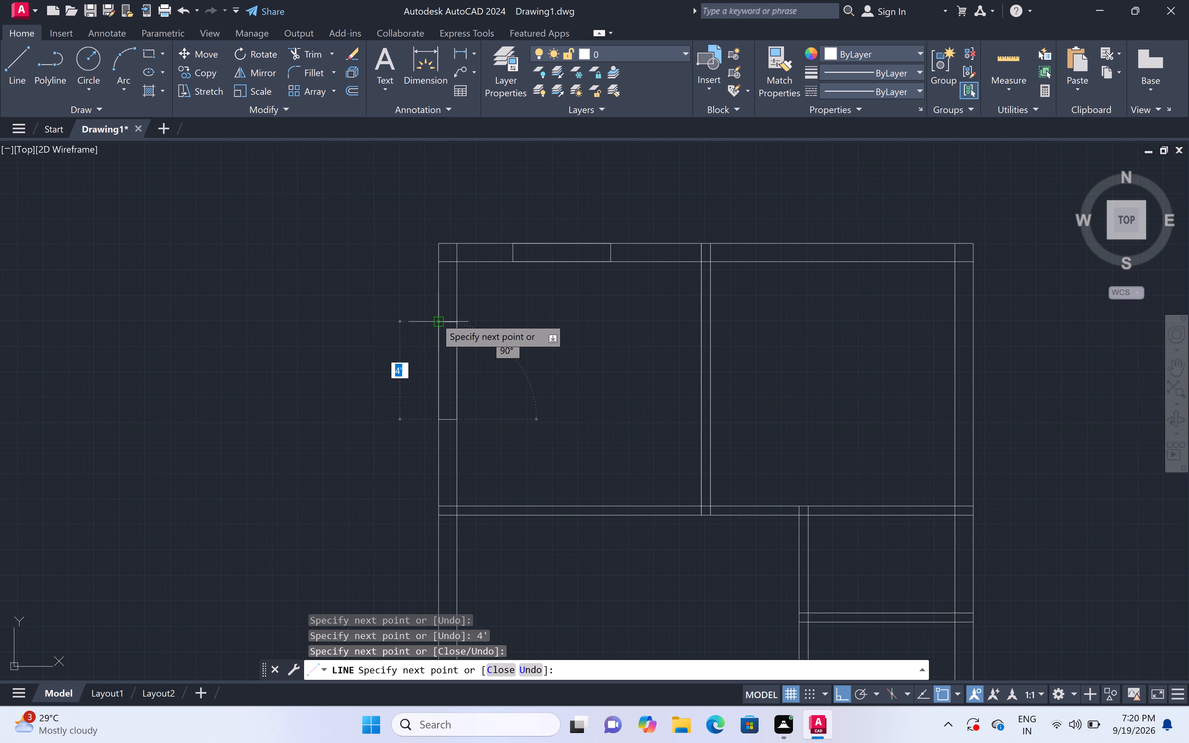
pyautogui.click(436, 318)
pyautogui.press('space')
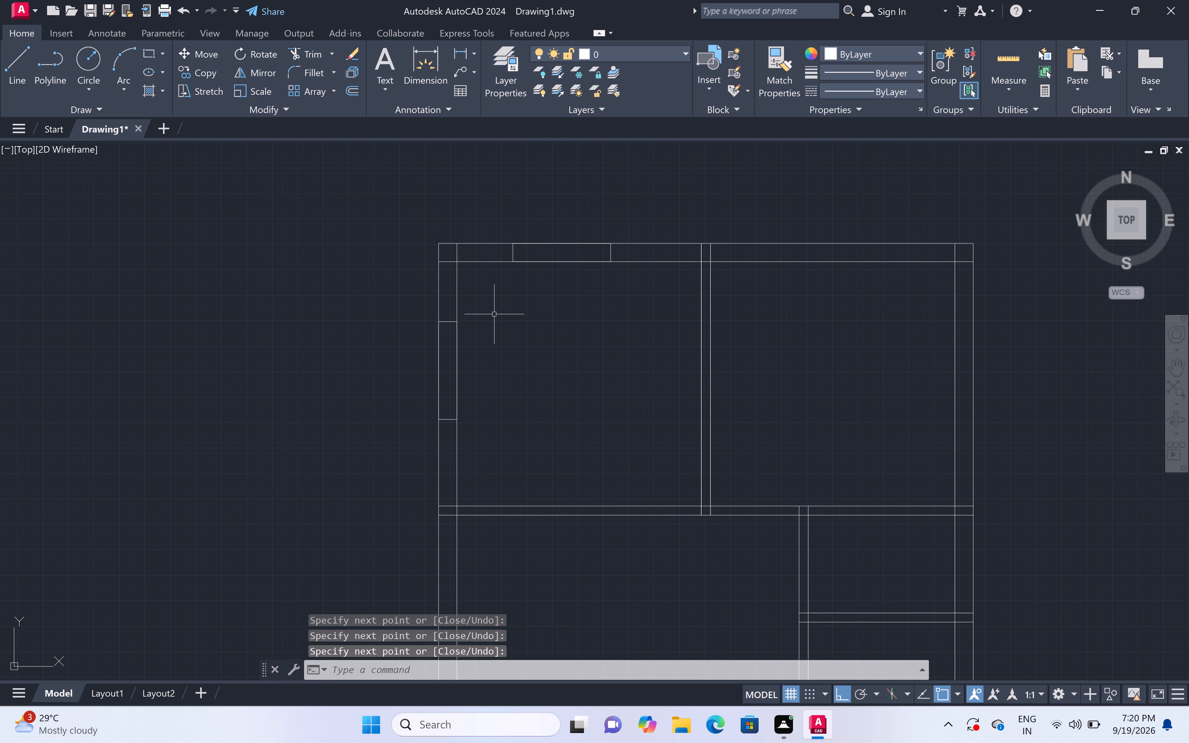
# Draw a 4' long rectangular opening outline with lines across the top outer wall above the upper right room.
pyautogui.scroll(-1, 494, 313)
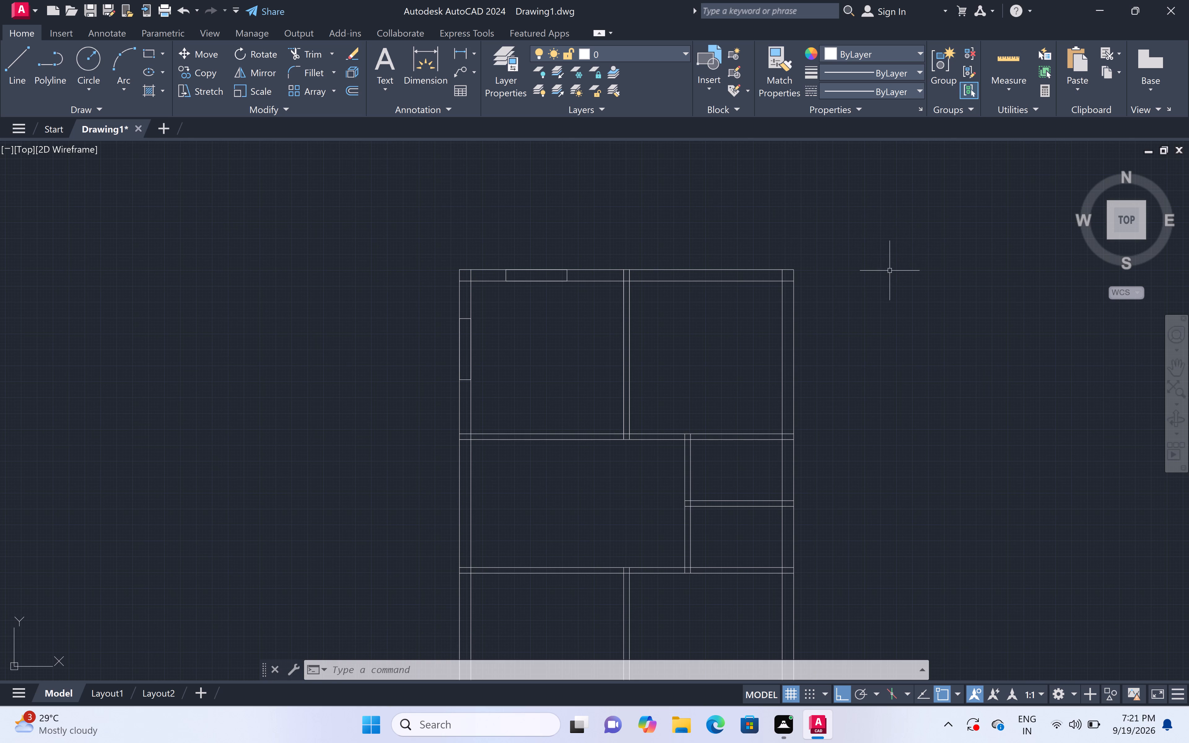
pyautogui.scroll(2, 889, 271)
pyautogui.scroll(-1, 889, 271)
pyautogui.write('l')
pyautogui.press('space')
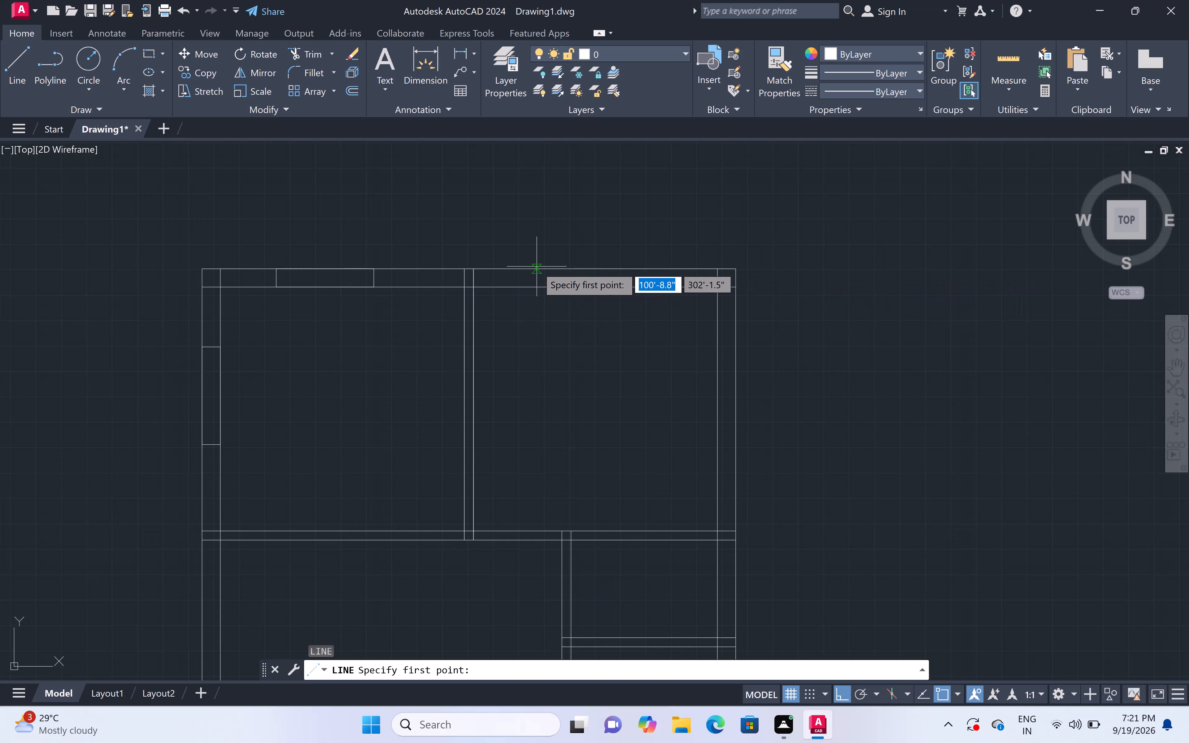
pyautogui.doubleClick(551, 268)
pyautogui.click(551, 285)
pyautogui.moveTo(556, 285); pyautogui.dragTo(559, 285)
pyautogui.write("4'")
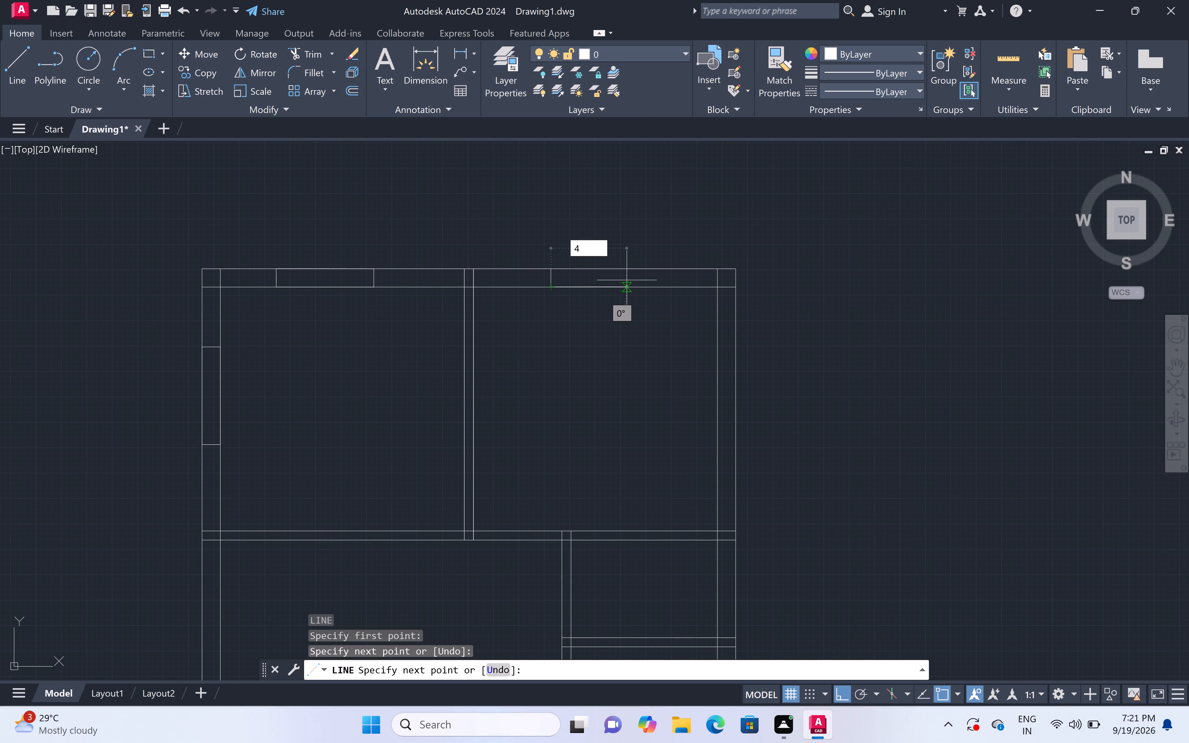
pyautogui.press('space')
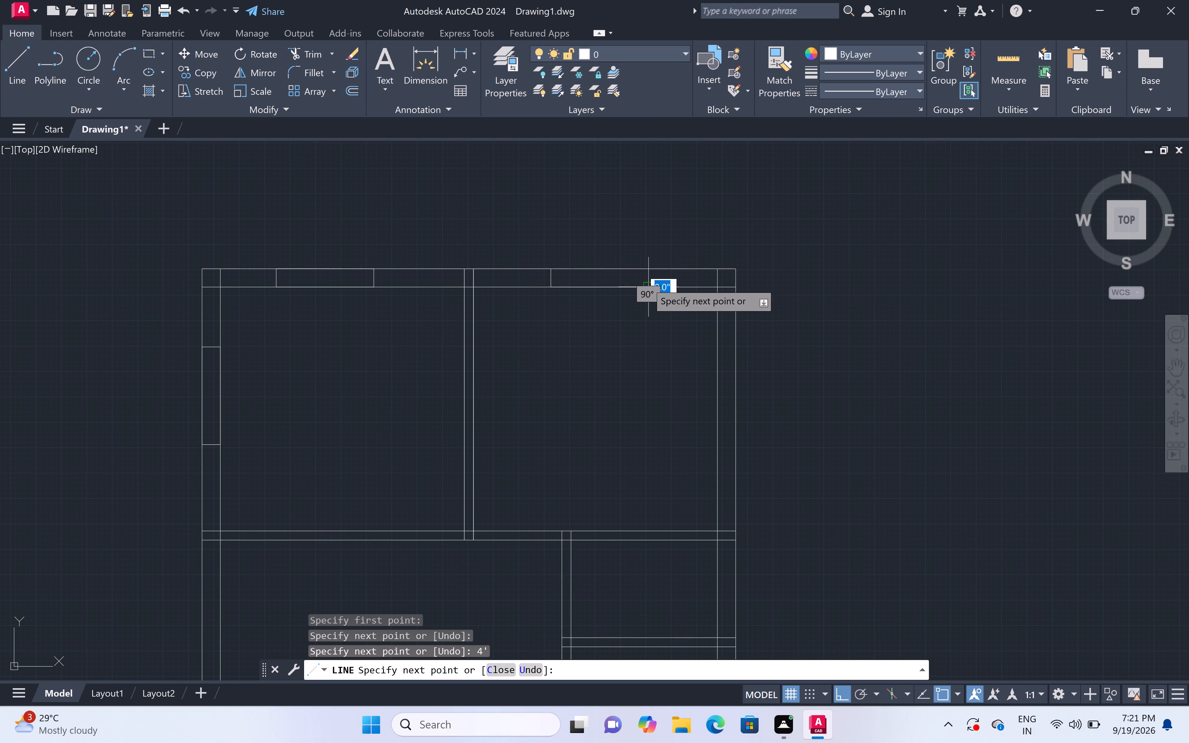
pyautogui.click(647, 272)
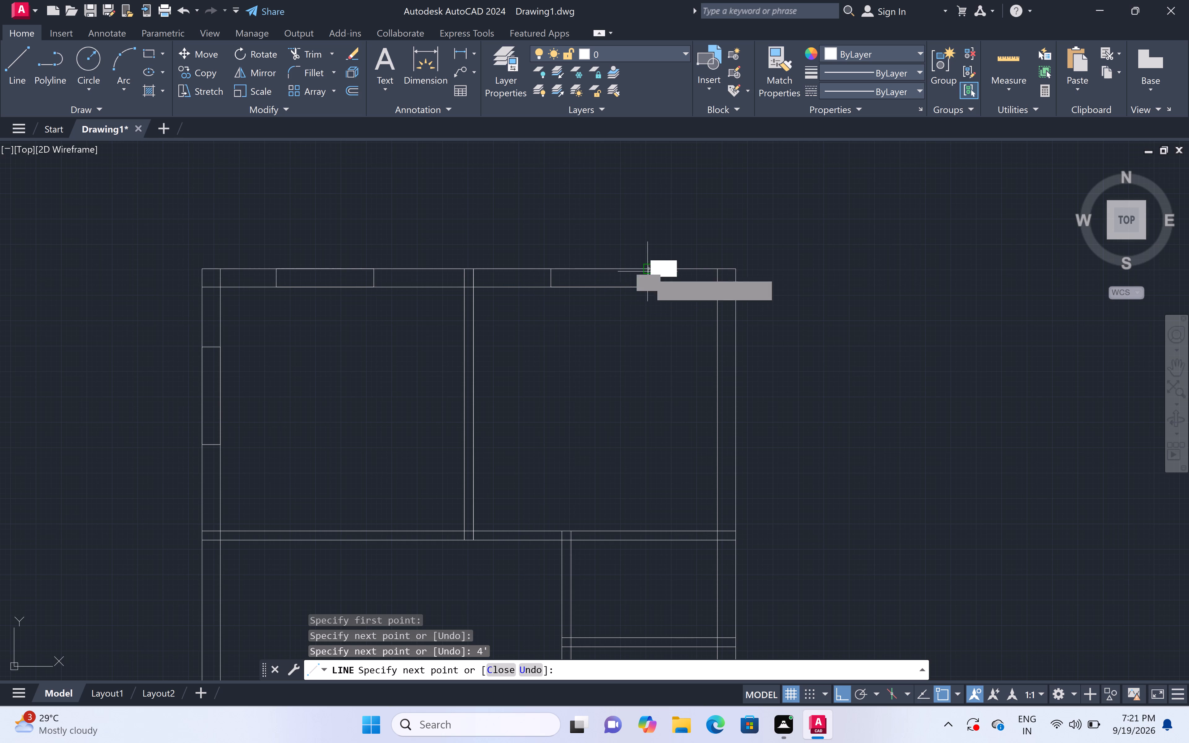
pyautogui.click(547, 269)
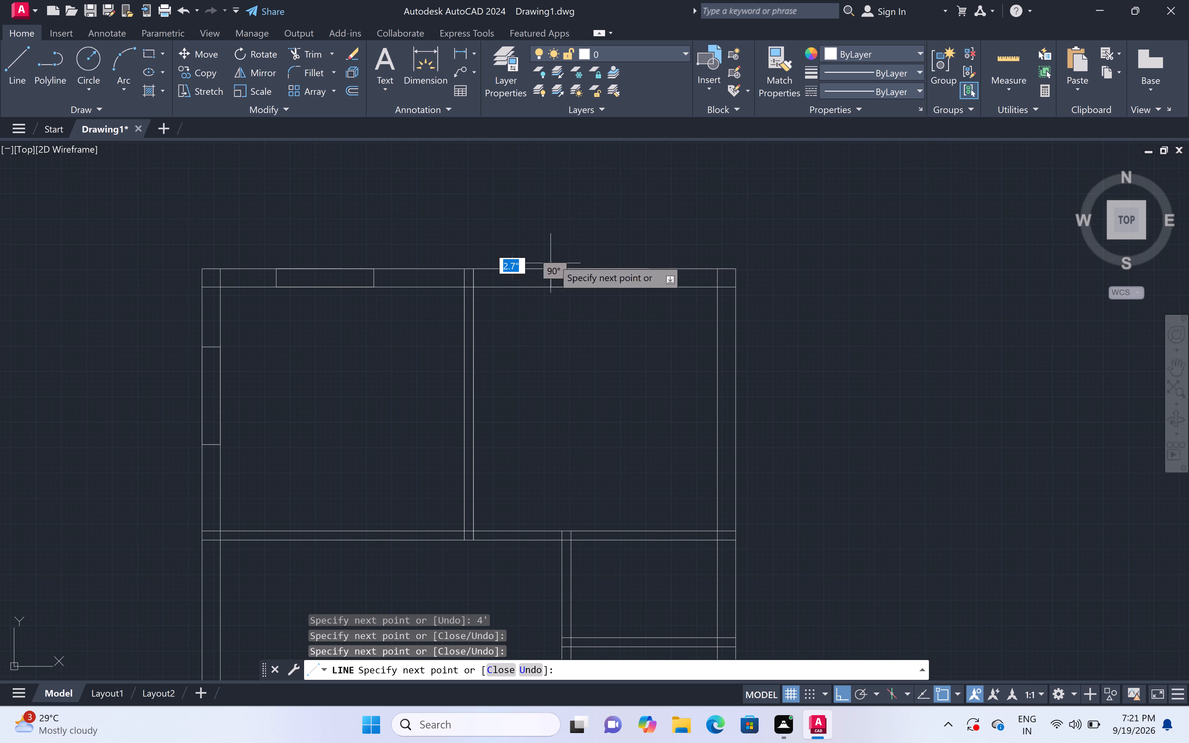
pyautogui.press('space')
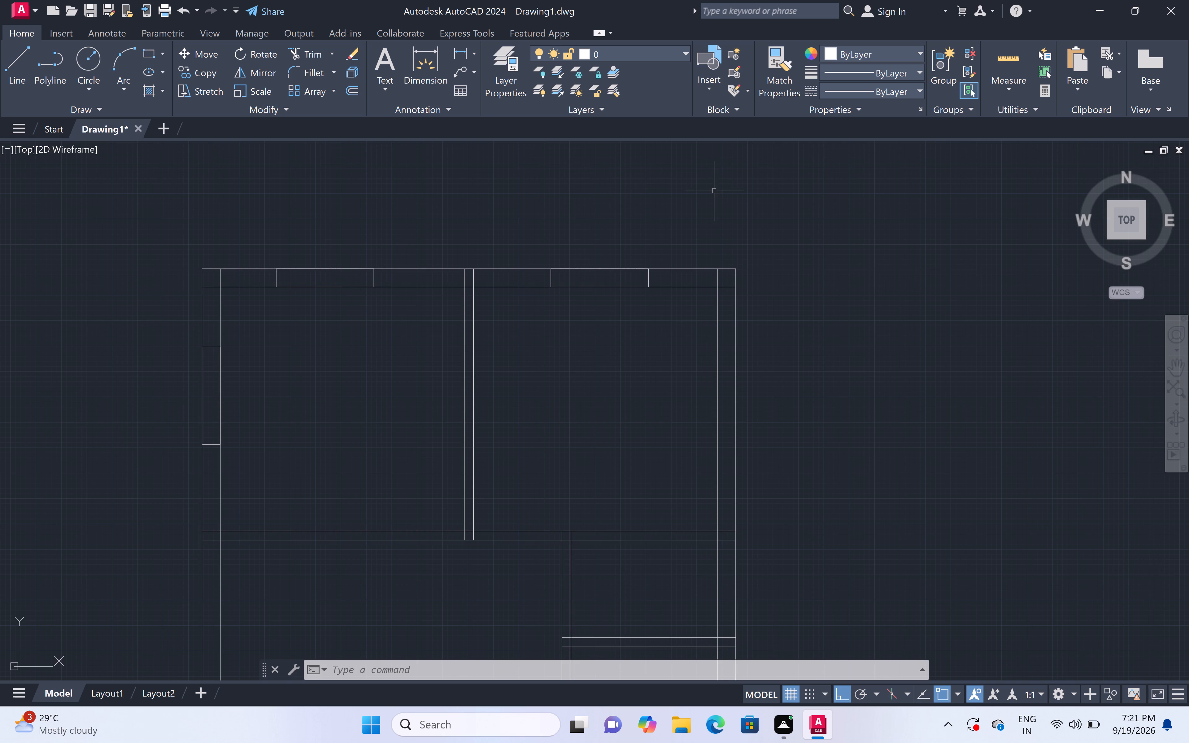
# Draw a 4' long opening outline with lines across the right outer wall's thickness beside the upper right room.
pyautogui.scroll(-2, 714, 191)
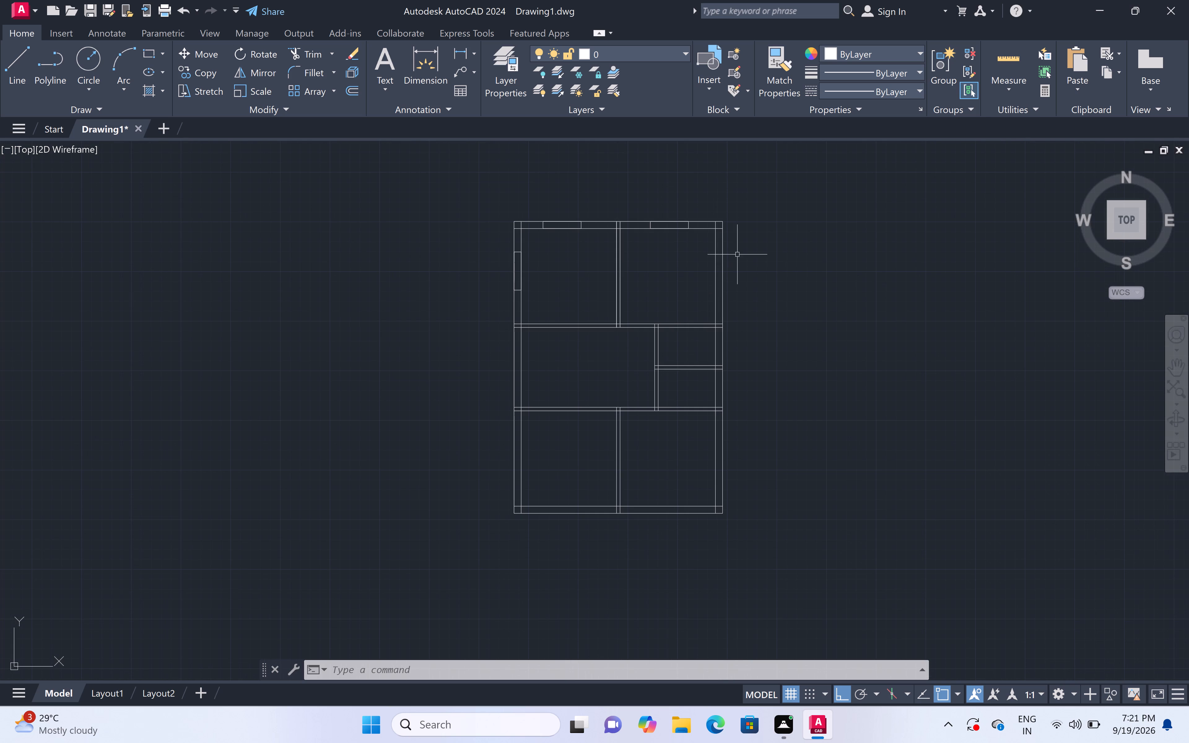
pyautogui.scroll(4, 734, 230)
pyautogui.scroll(-1, 753, 242)
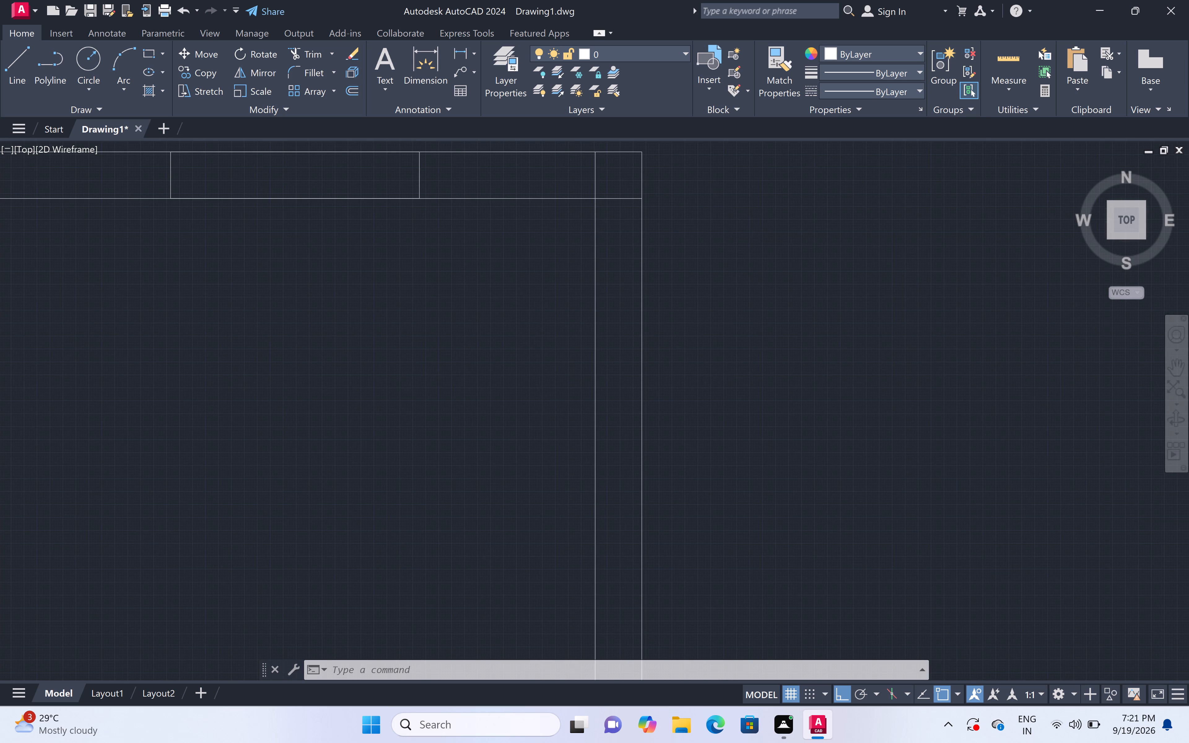
pyautogui.press('l')
pyautogui.press('space')
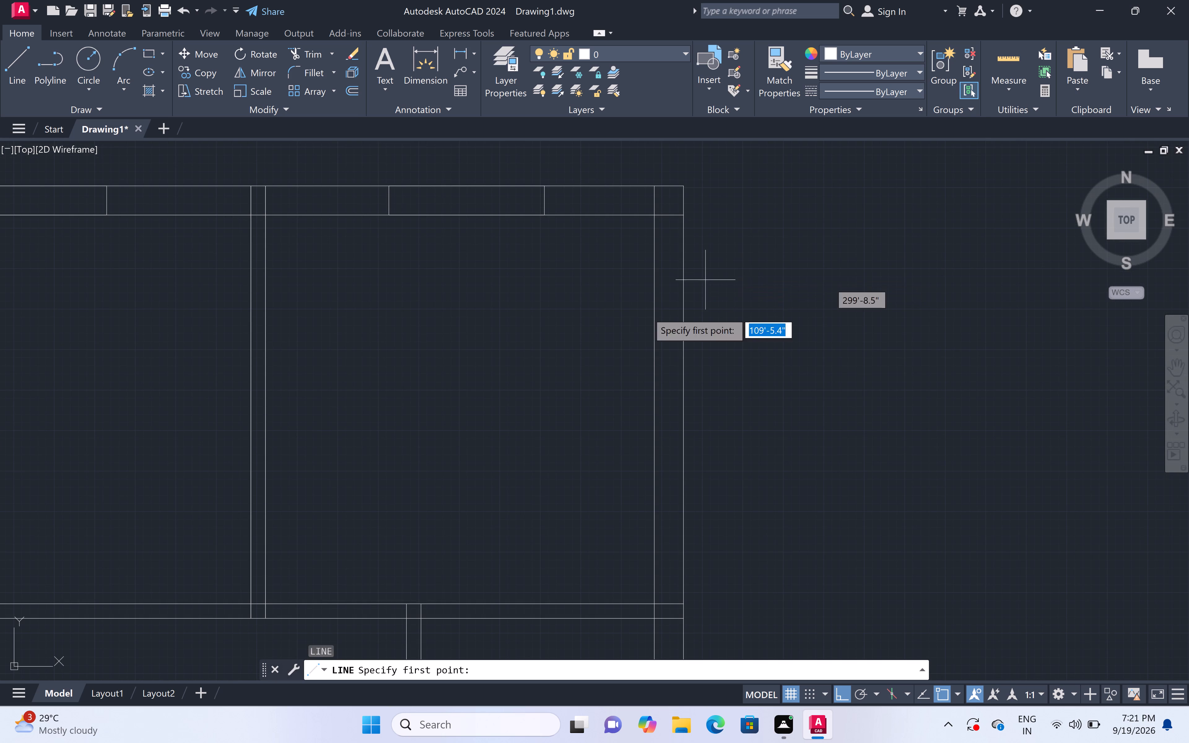
pyautogui.click(655, 313)
pyautogui.click(686, 317)
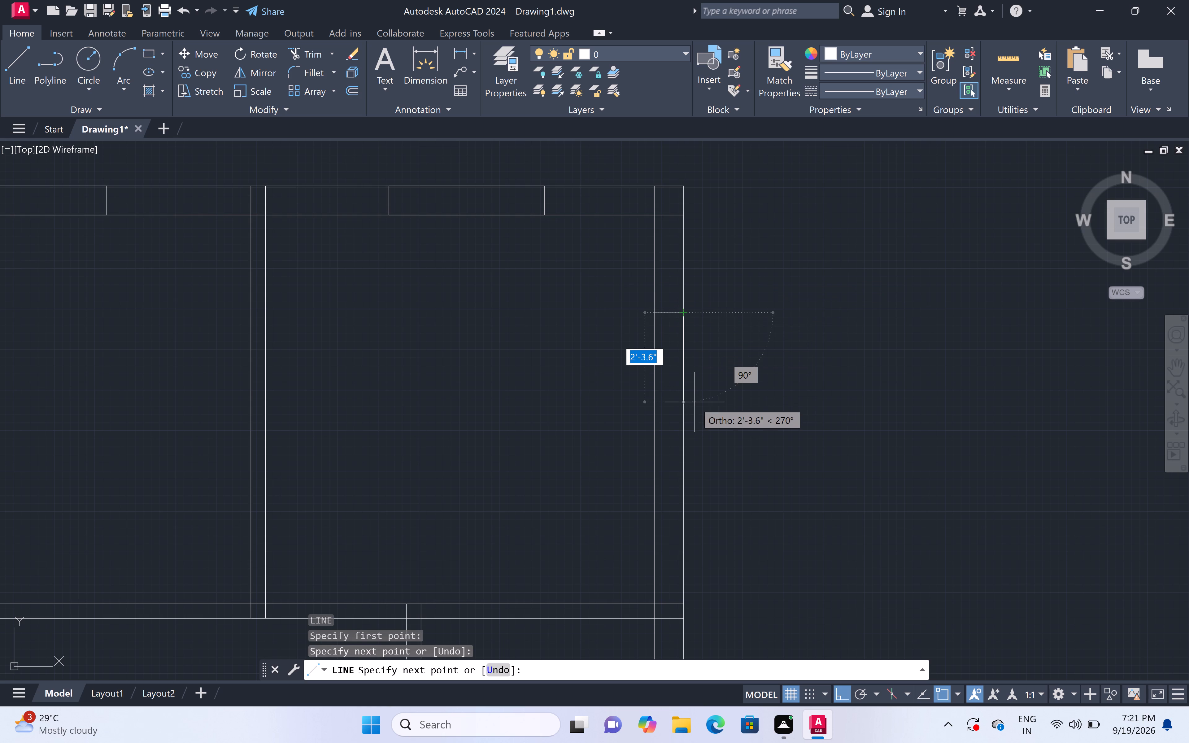
pyautogui.write("4'")
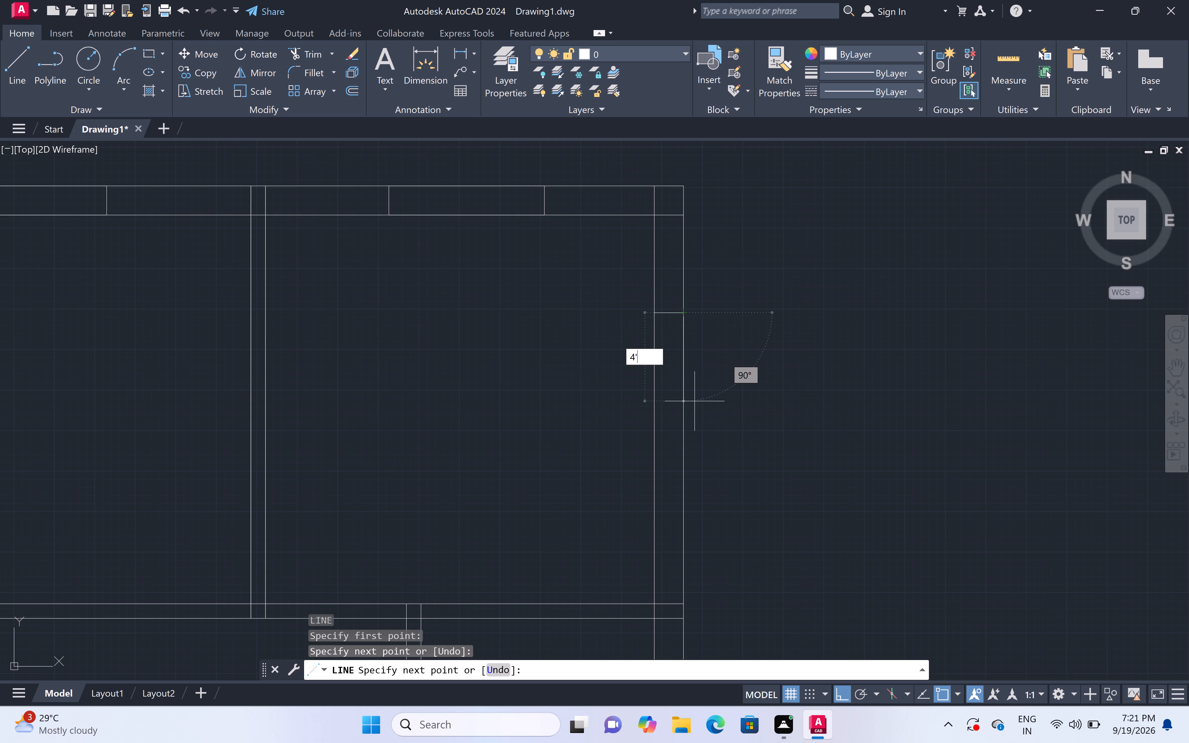
pyautogui.press('space')
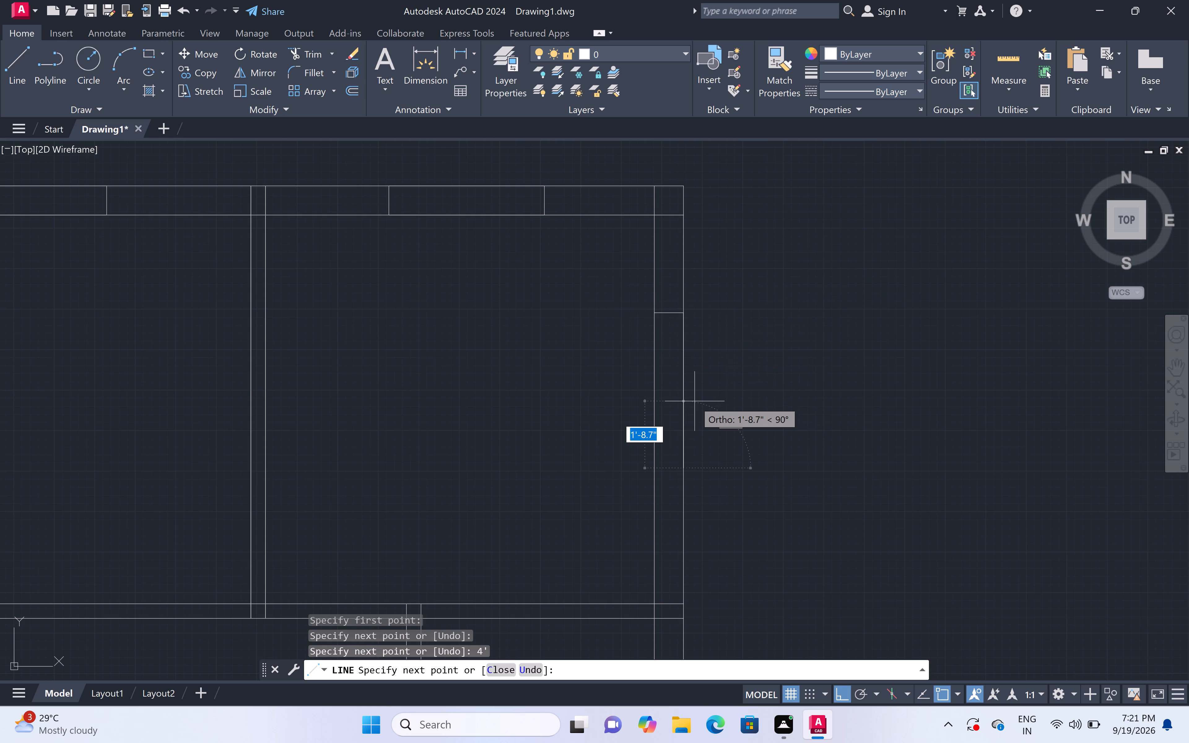
pyautogui.click(654, 469)
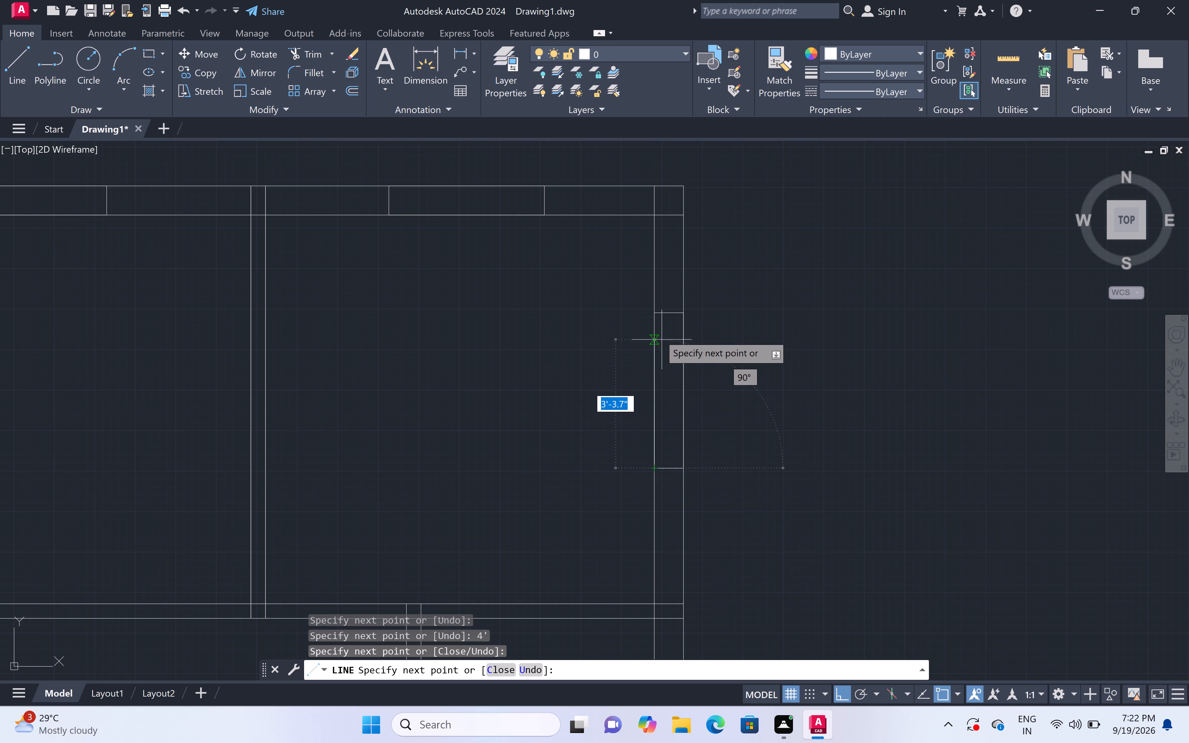
pyautogui.click(651, 313)
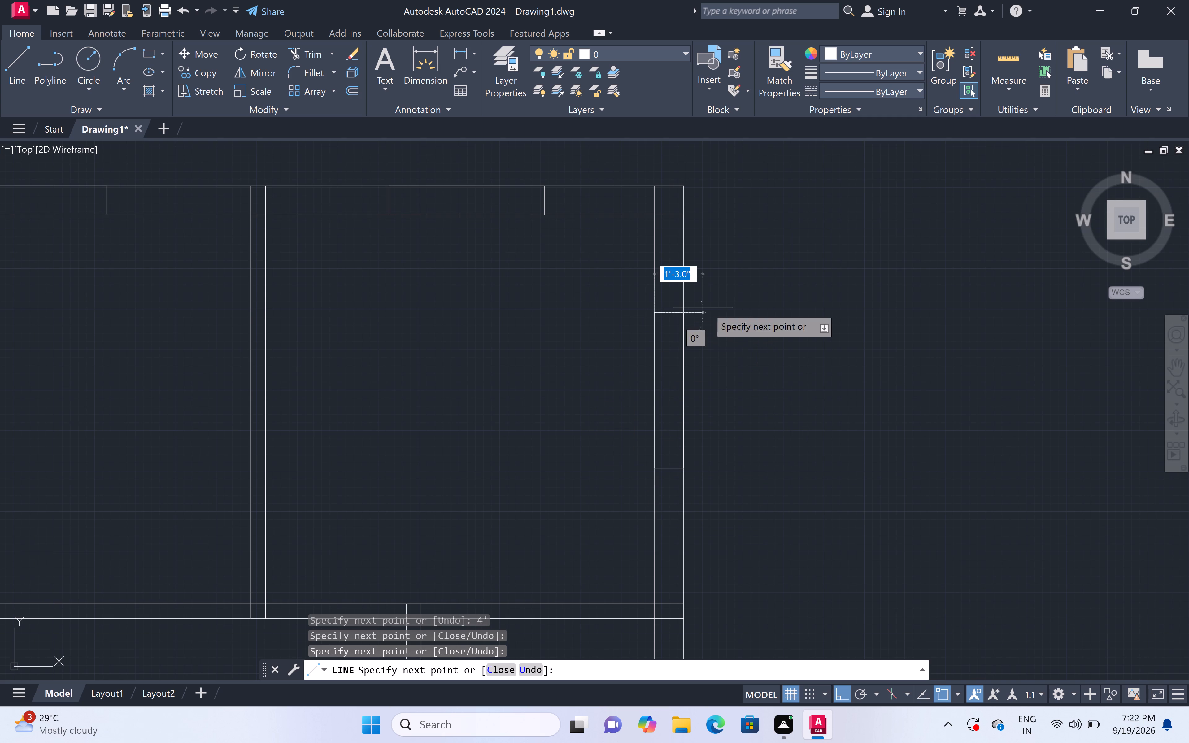
pyautogui.press('space')
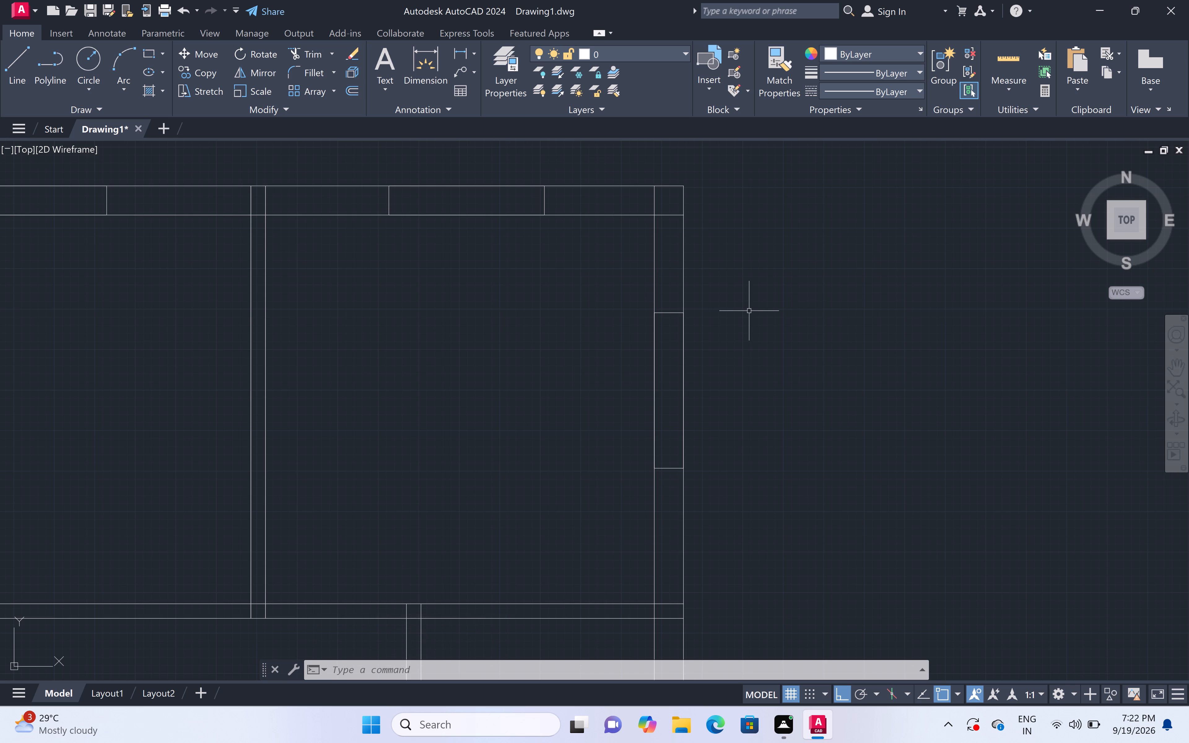
# Draw a 4' long opening outline with lines across the left outer wall's thickness beside the middle left room.
pyautogui.scroll(-3, 851, 321)
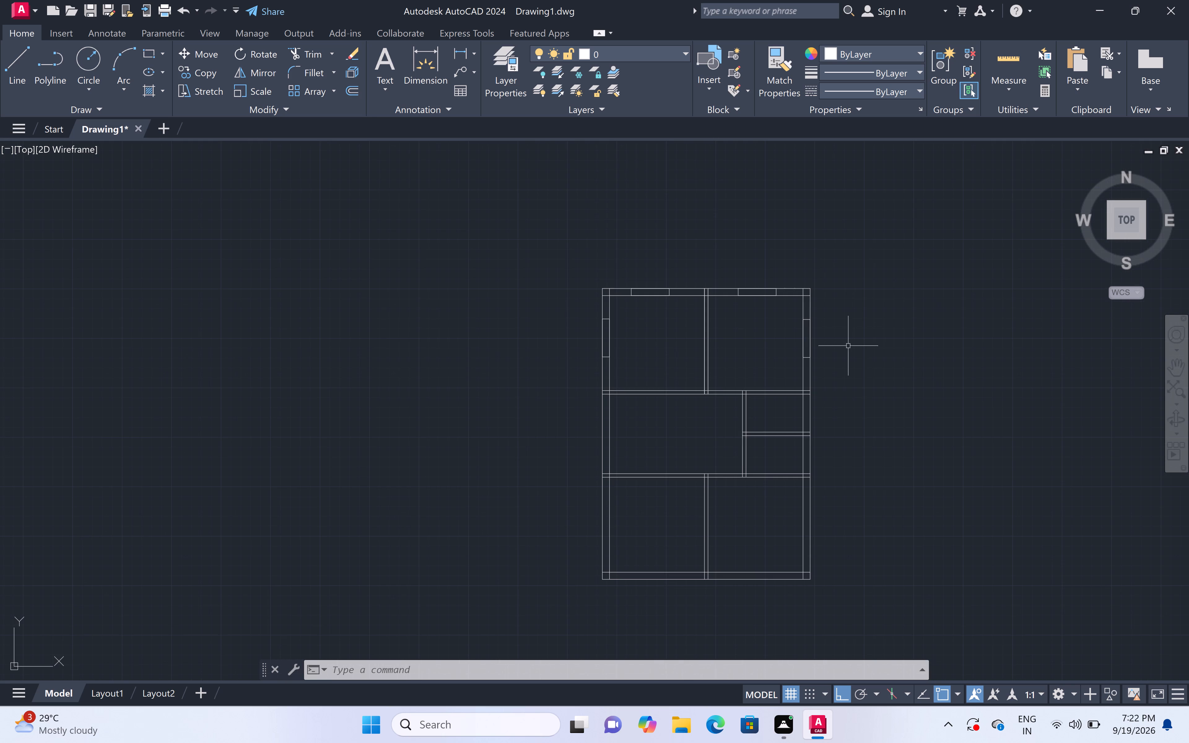
pyautogui.scroll(3, 609, 459)
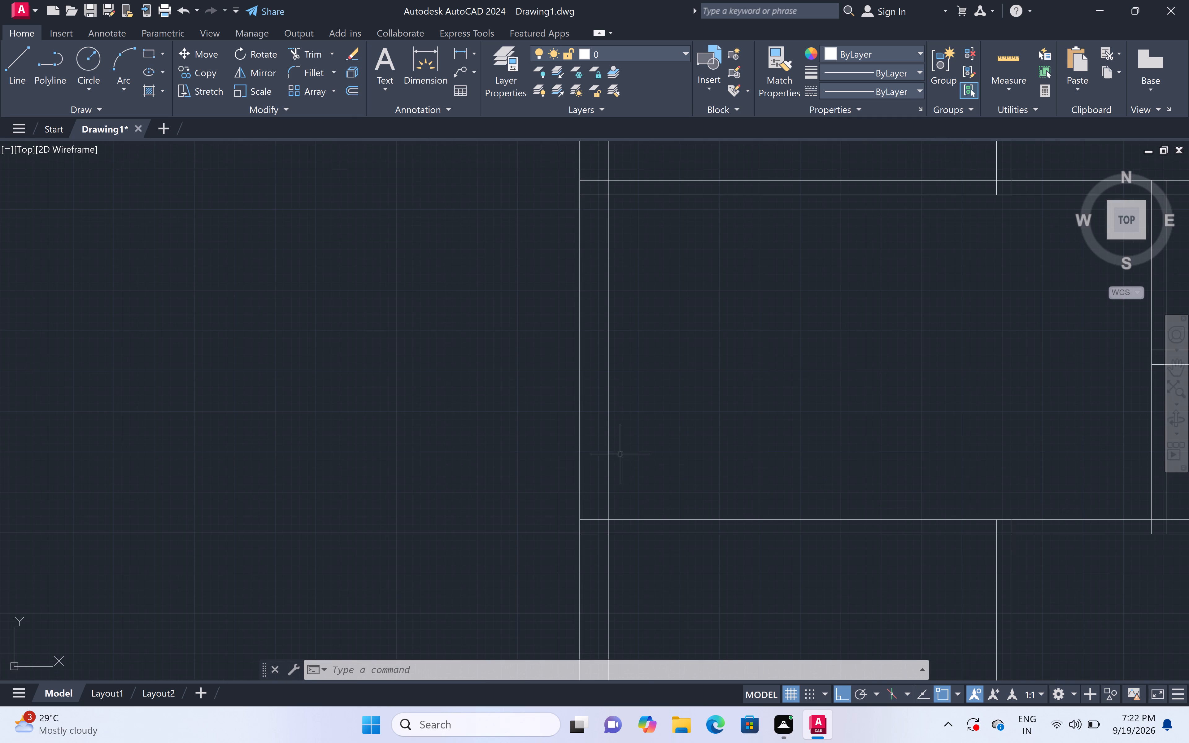
pyautogui.write('l')
pyautogui.press('space')
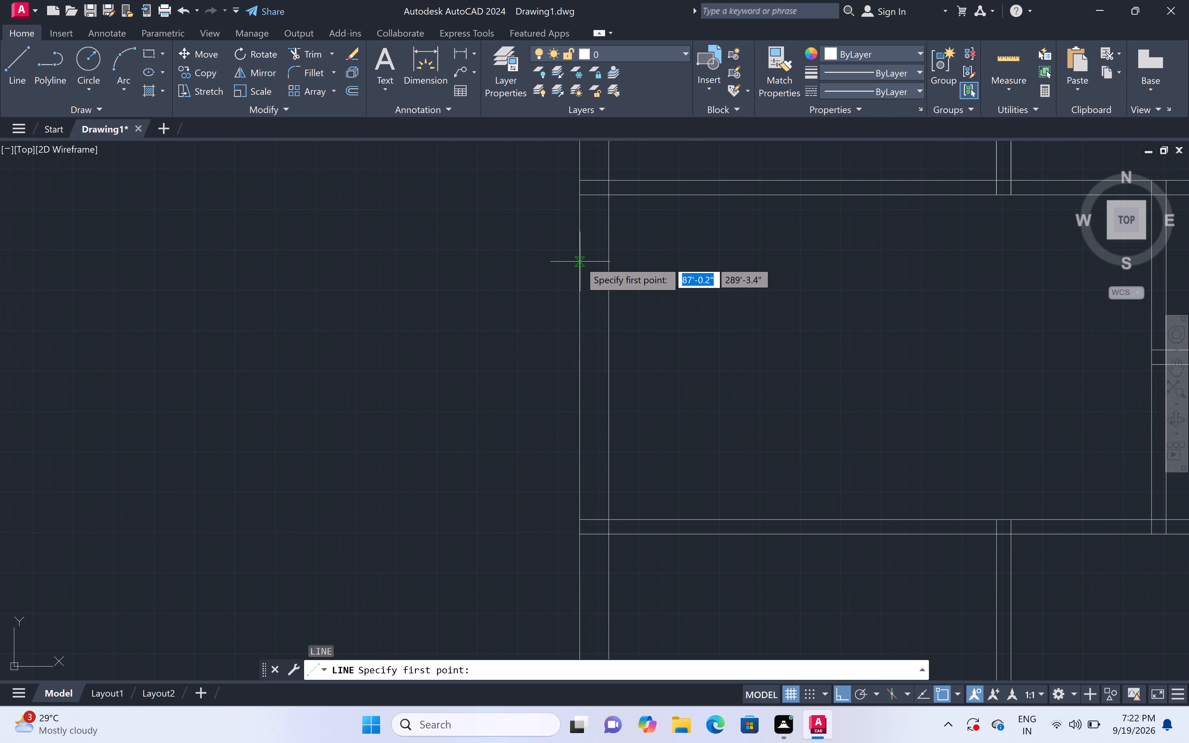
pyautogui.click(579, 271)
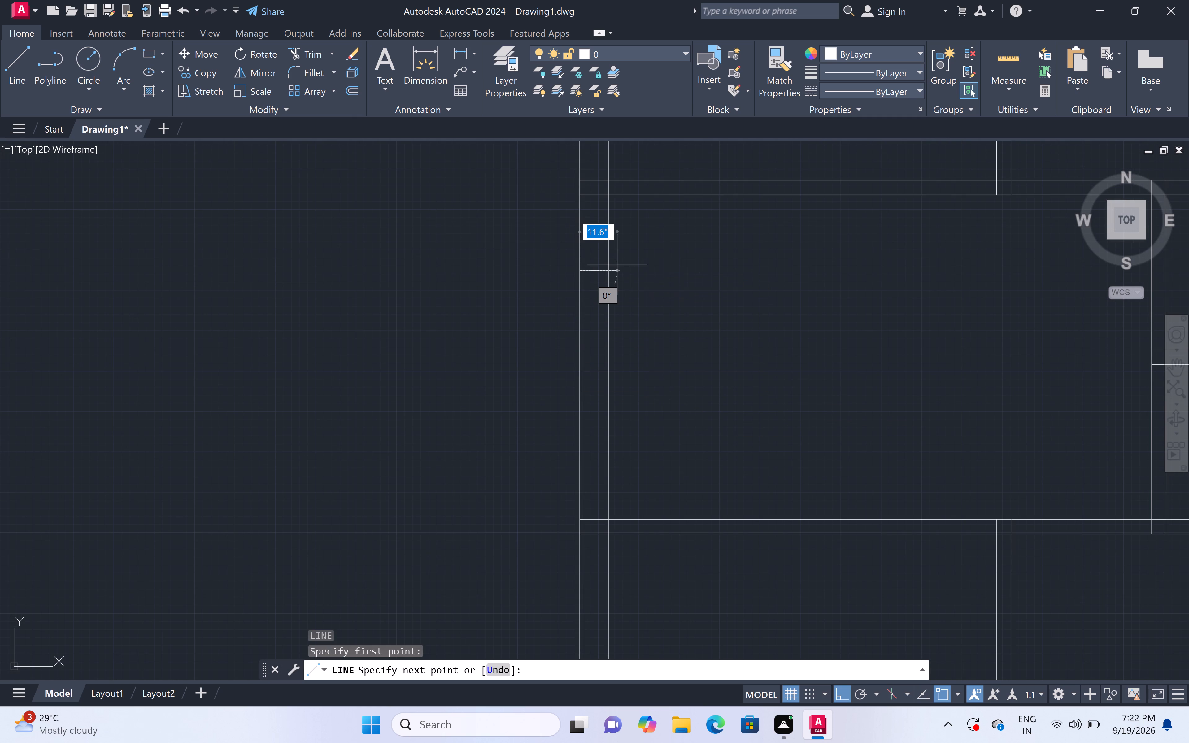
pyautogui.doubleClick(610, 272)
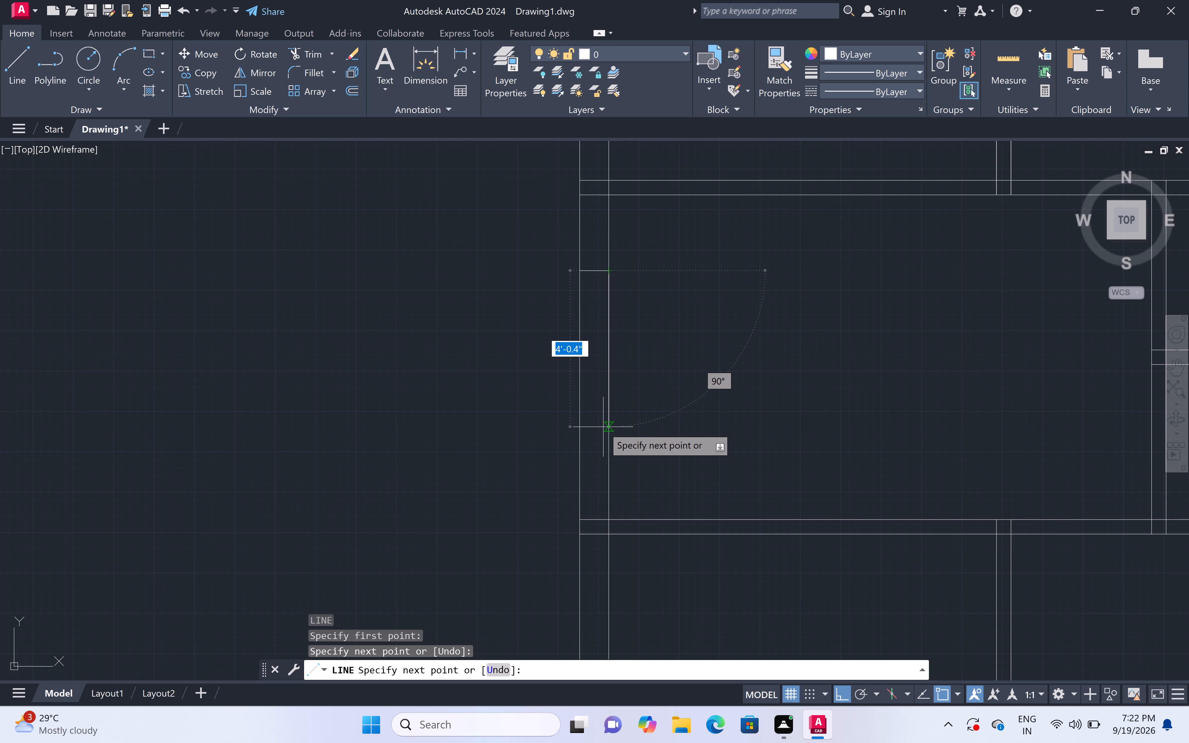
pyautogui.write("4'")
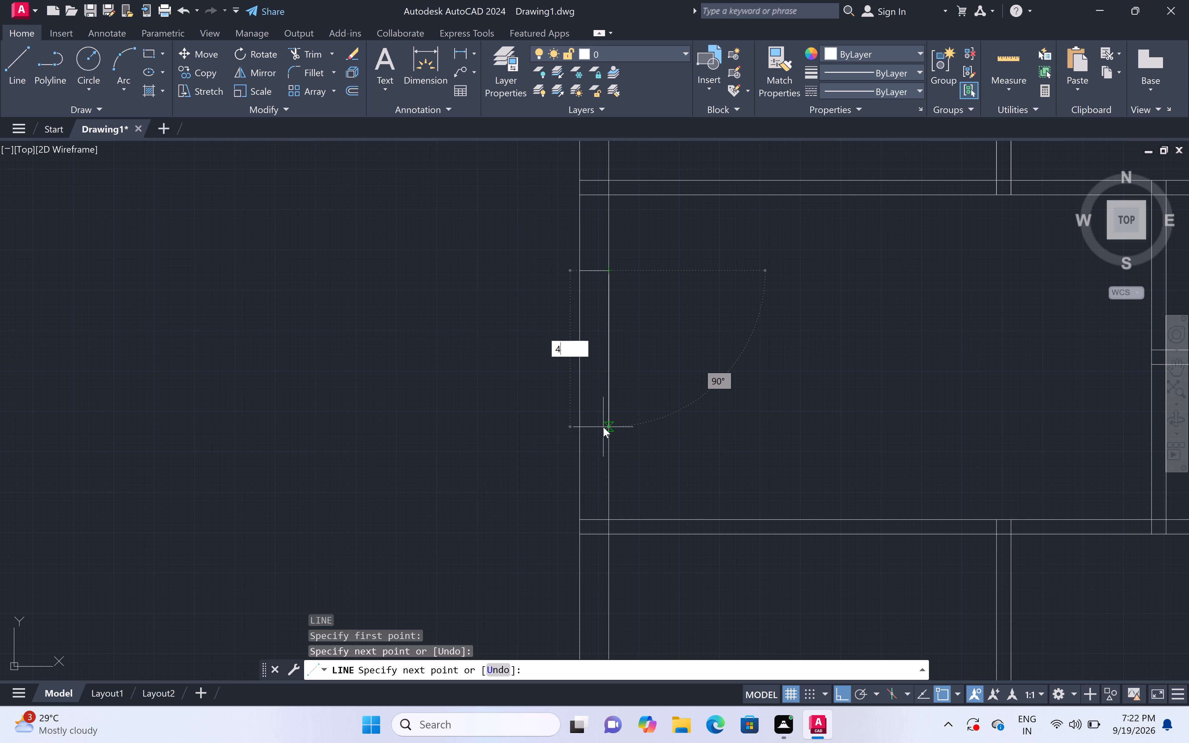
pyautogui.press('space')
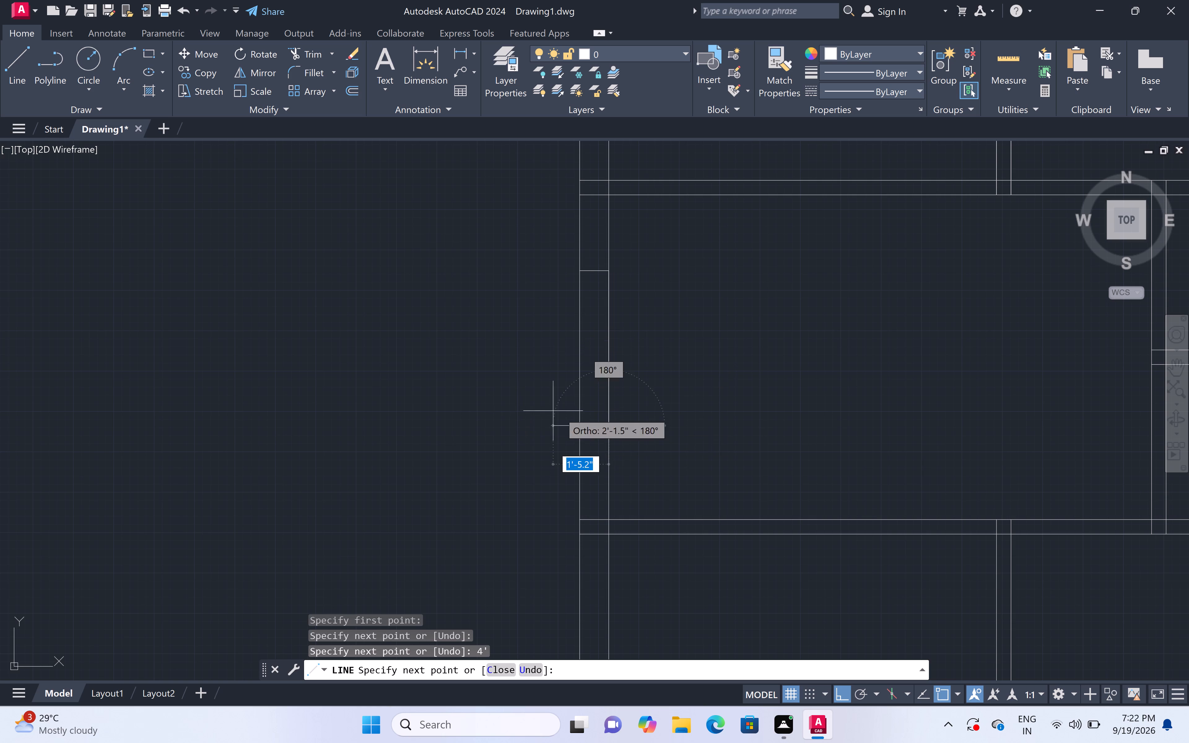
pyautogui.click(575, 425)
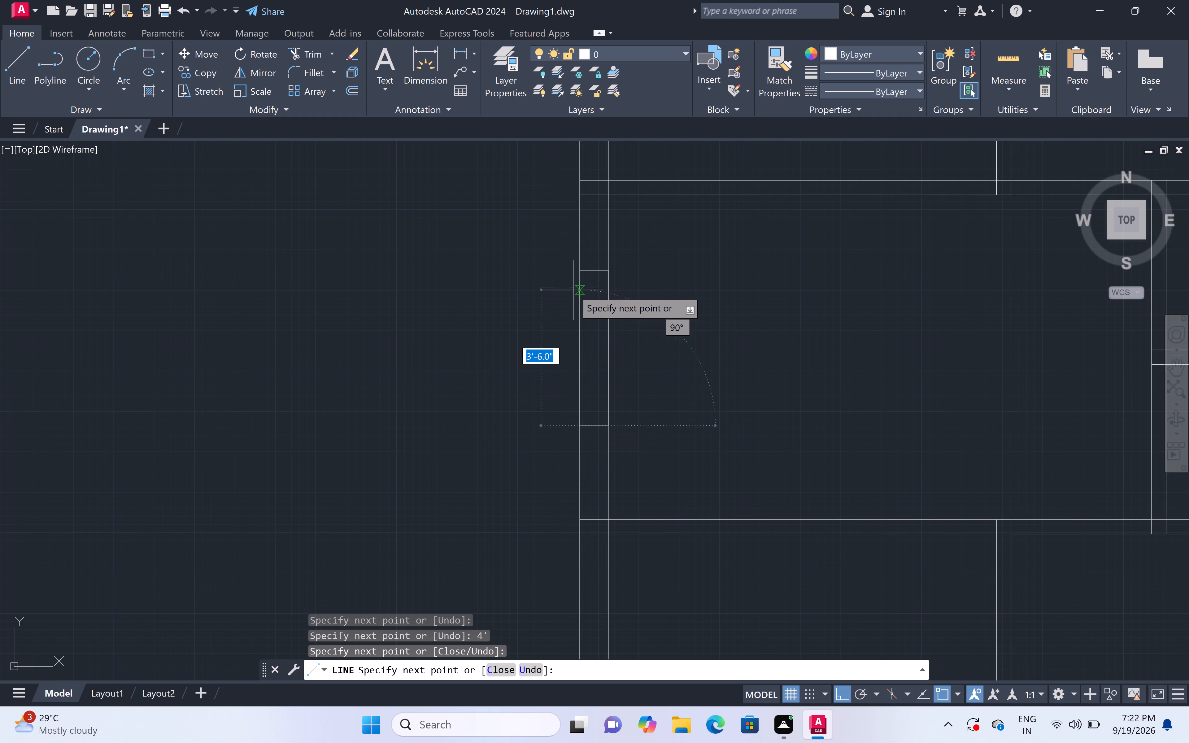
pyautogui.click(575, 274)
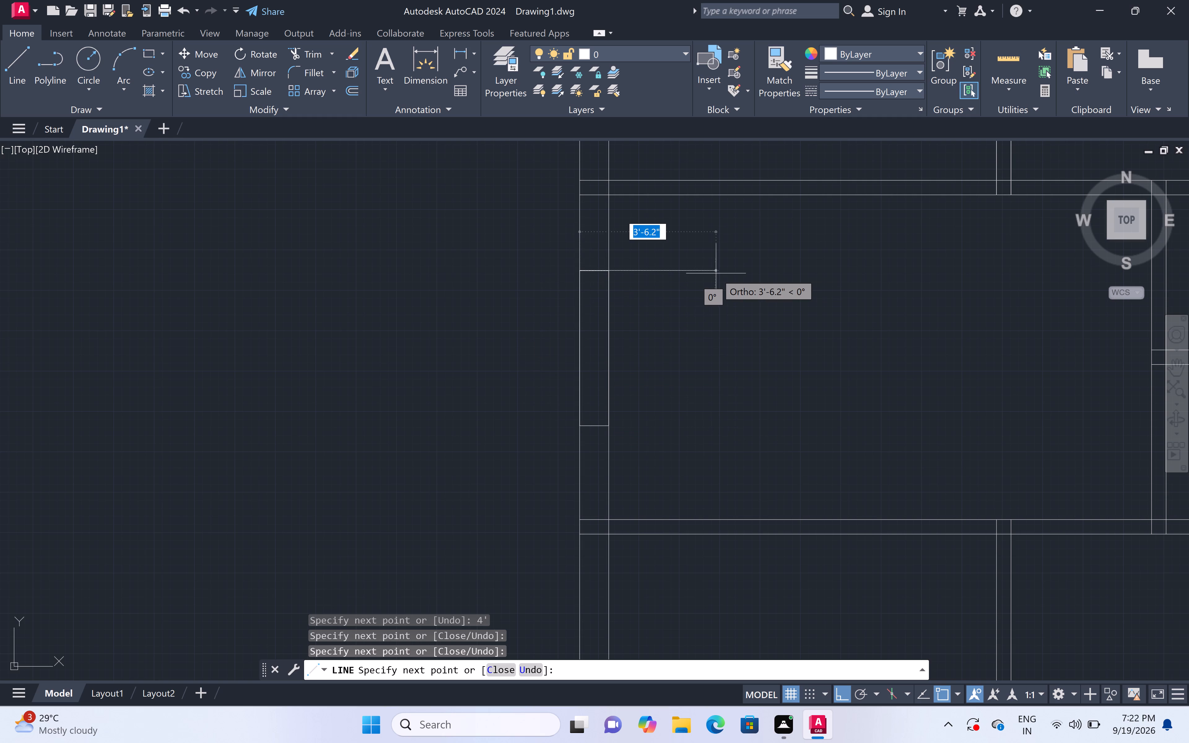
pyautogui.press('space')
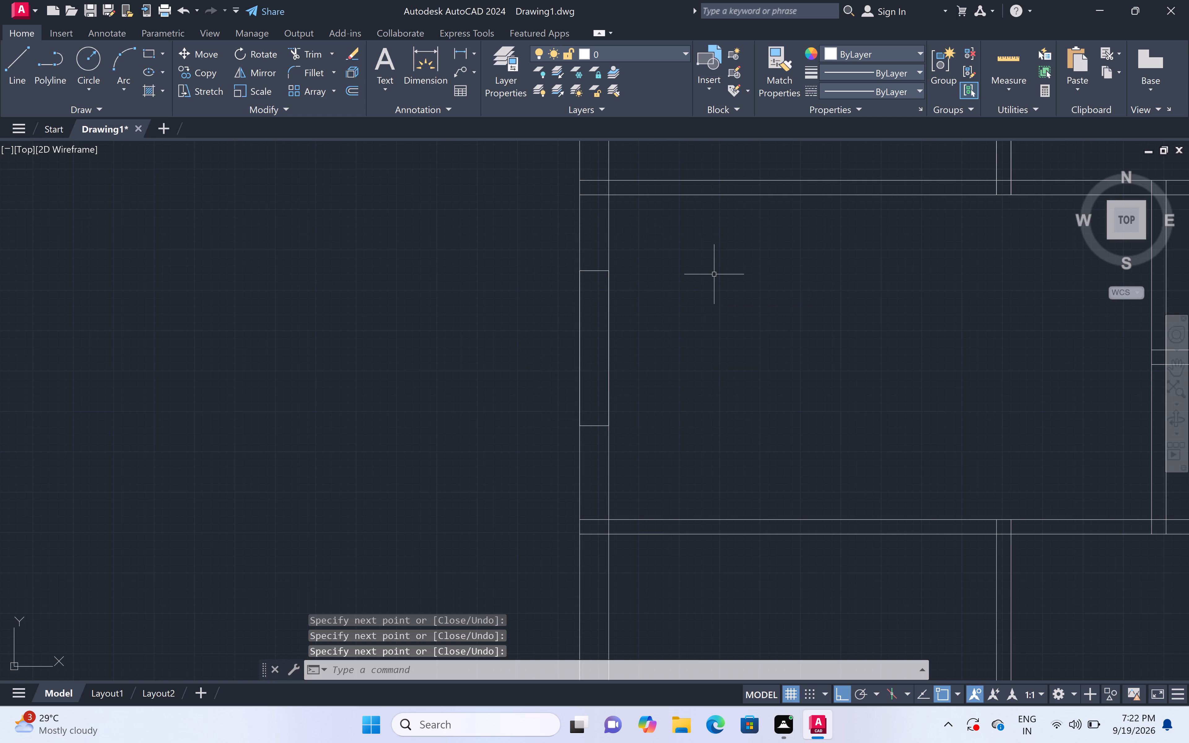
# Draw a 2' long opening outline with lines across the right outer wall's thickness beside the upper small middle room.
pyautogui.scroll(-3, 712, 272)
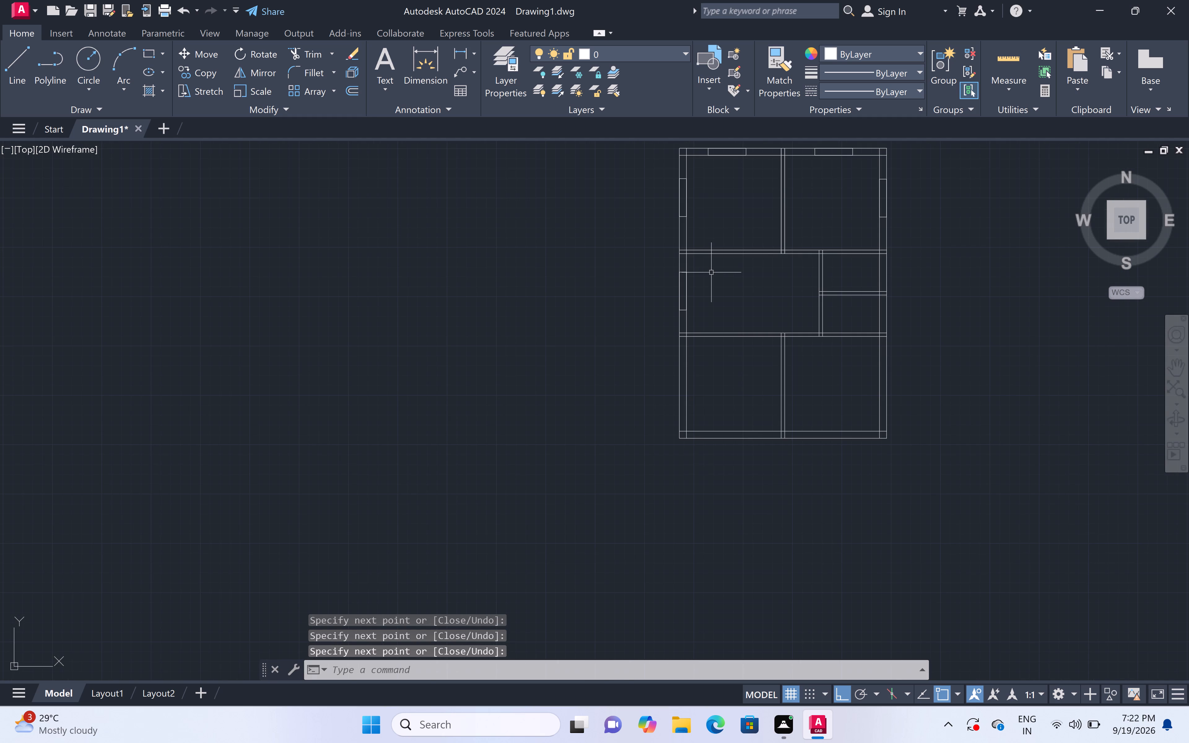
pyautogui.scroll(-1, 711, 272)
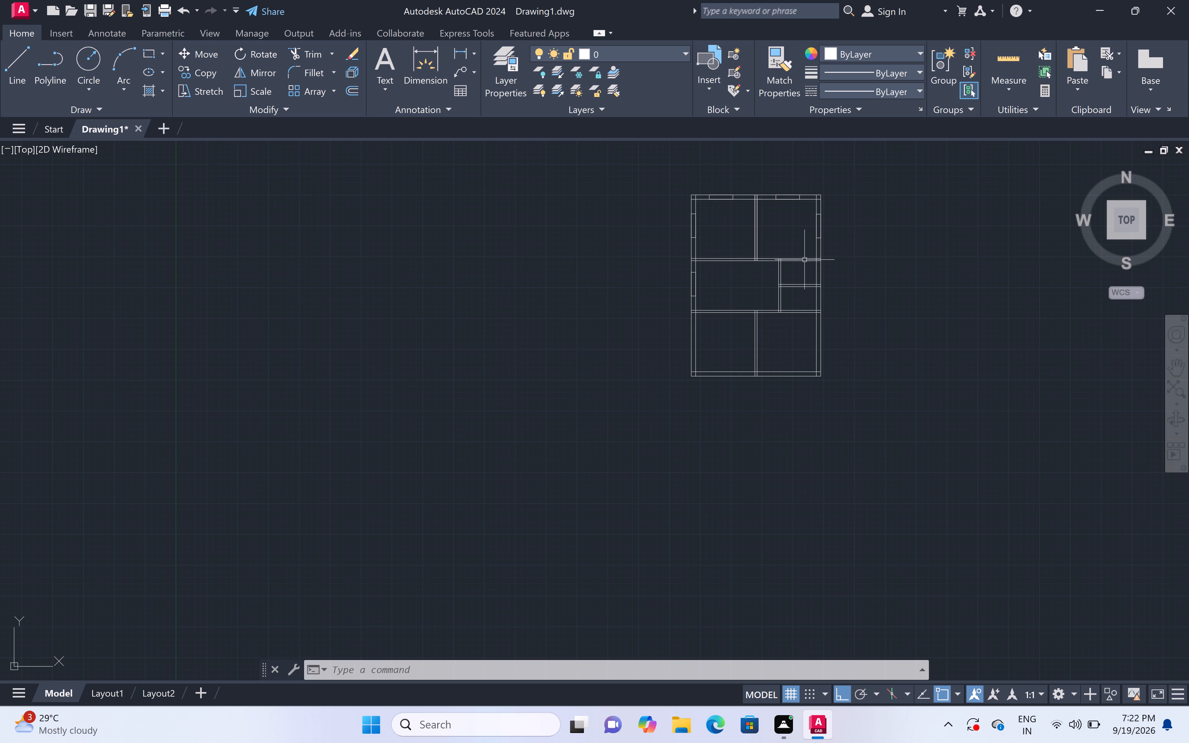
pyautogui.scroll(-1, 839, 268)
pyautogui.scroll(4, 839, 268)
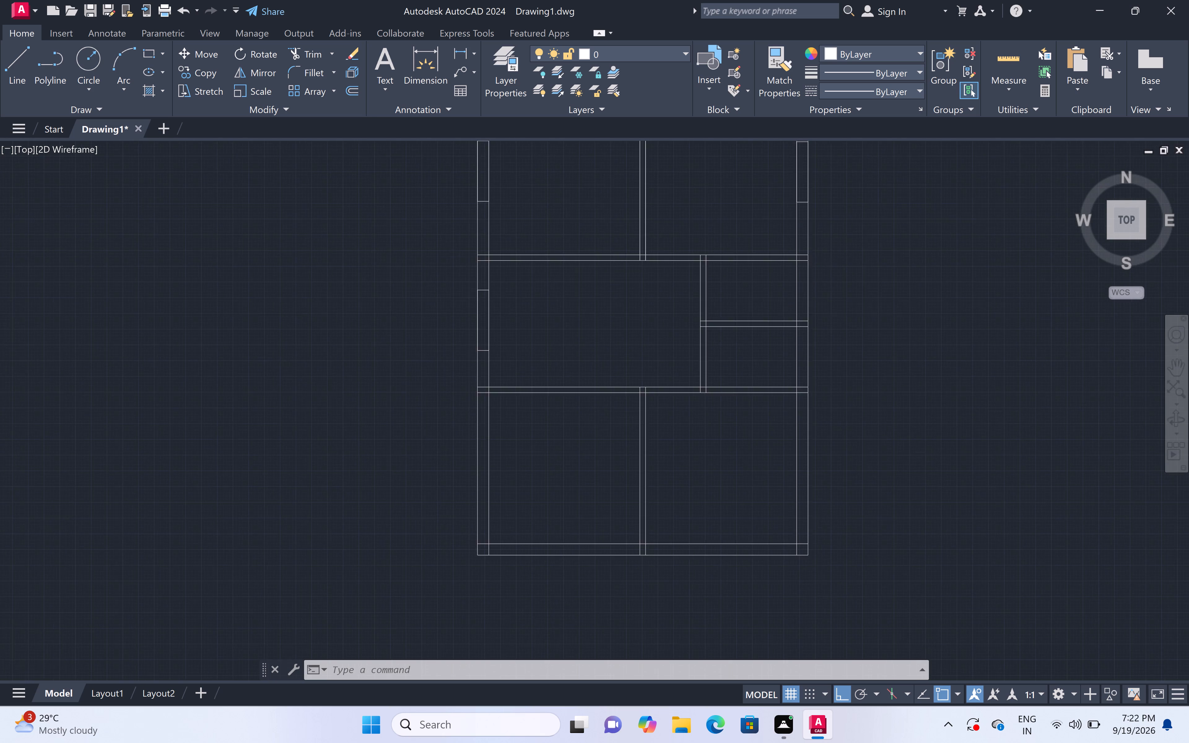
pyautogui.scroll(1, 827, 268)
pyautogui.write('l')
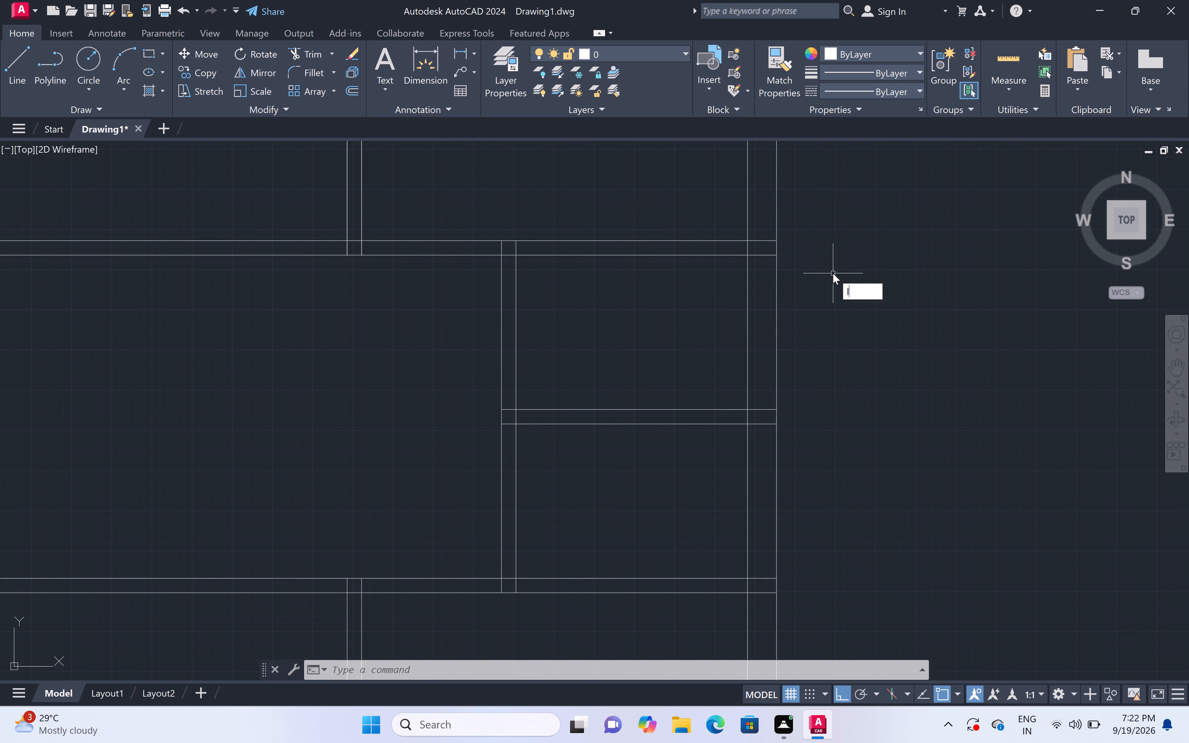
pyautogui.press('space')
pyautogui.scroll(1, 801, 283)
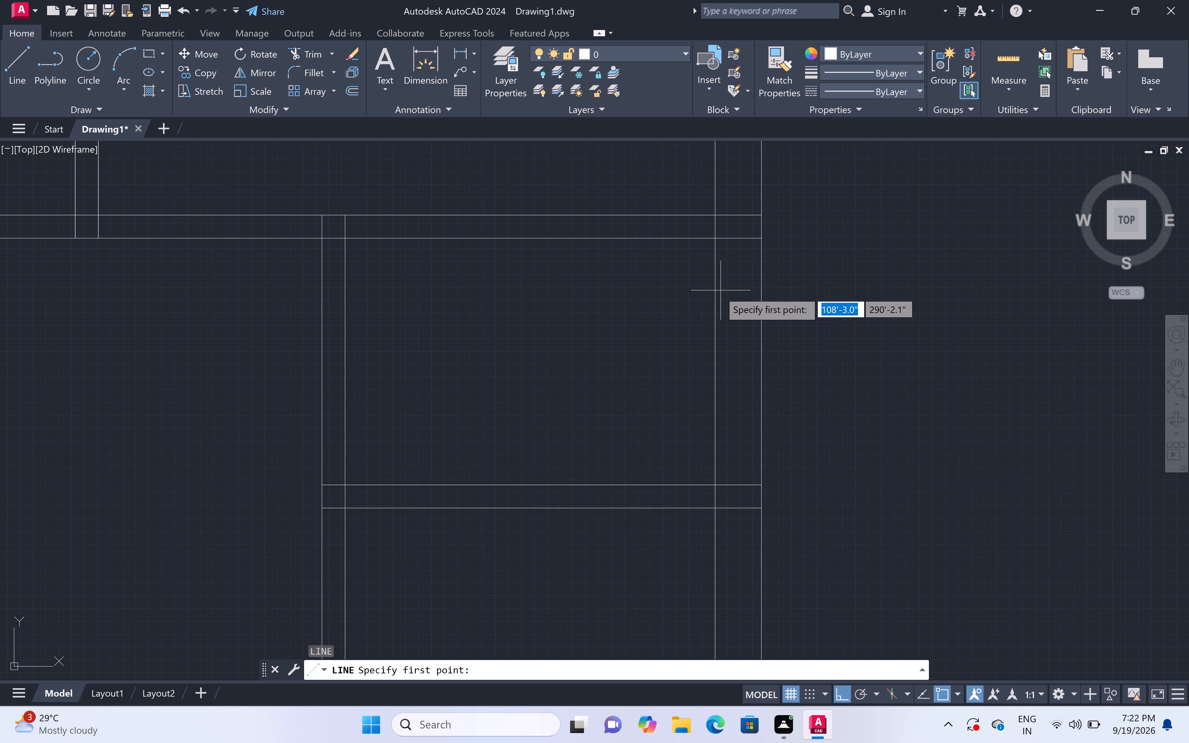
pyautogui.click(715, 292)
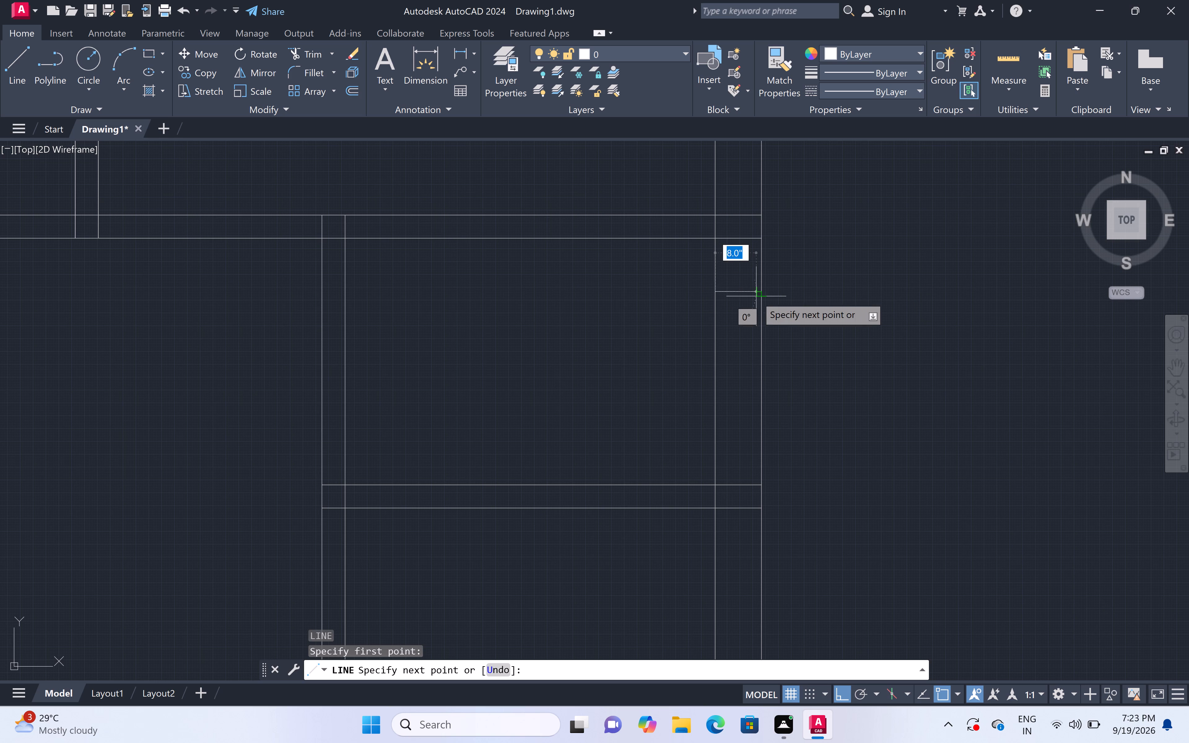
pyautogui.click(762, 293)
pyautogui.press('2')
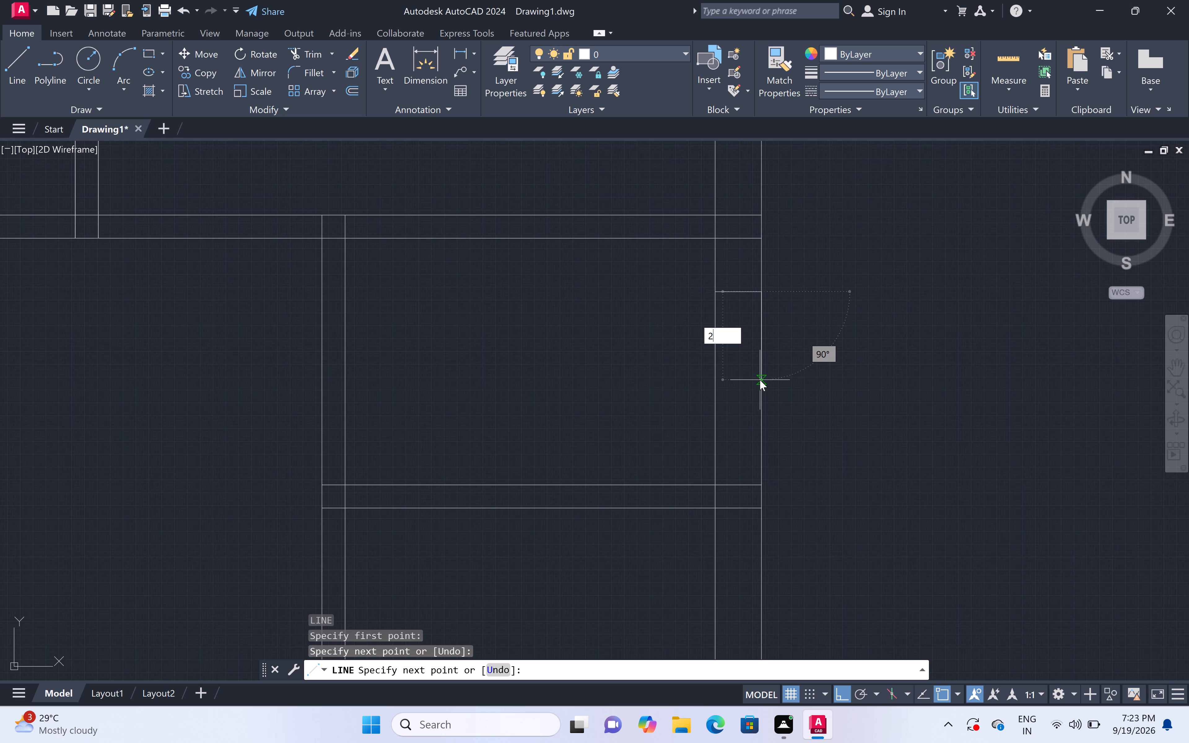
pyautogui.write("'")
pyautogui.press('space')
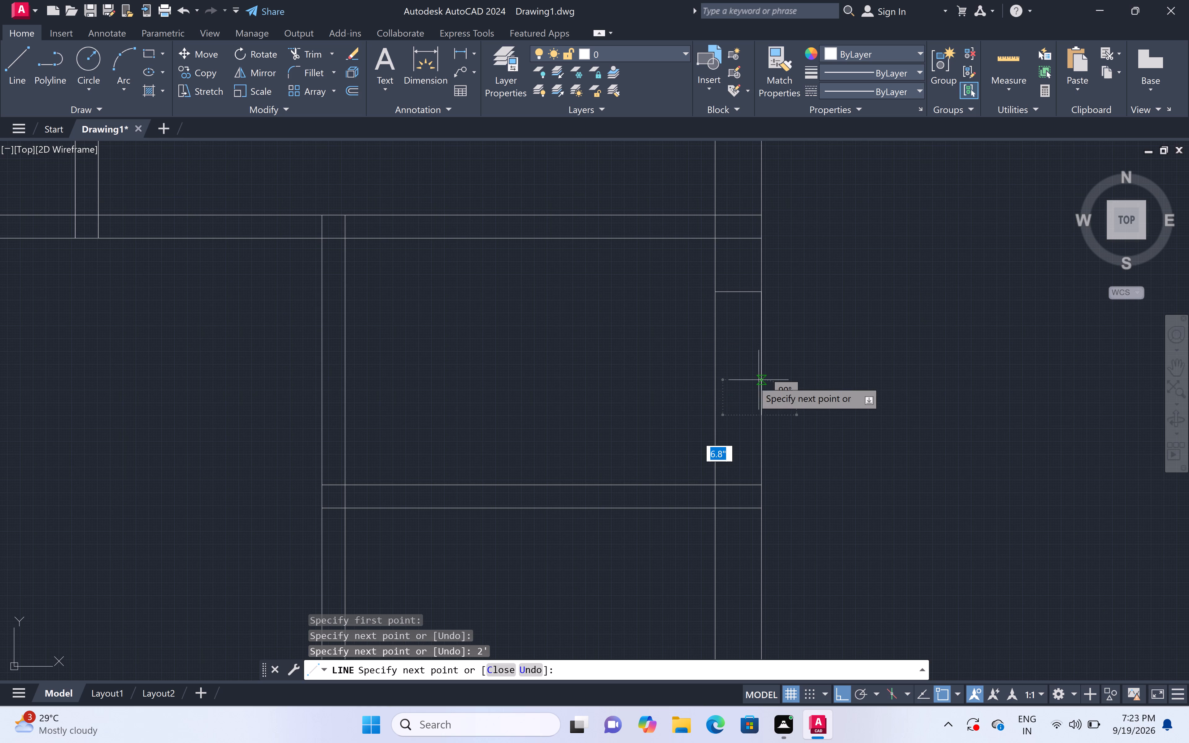
pyautogui.doubleClick(716, 415)
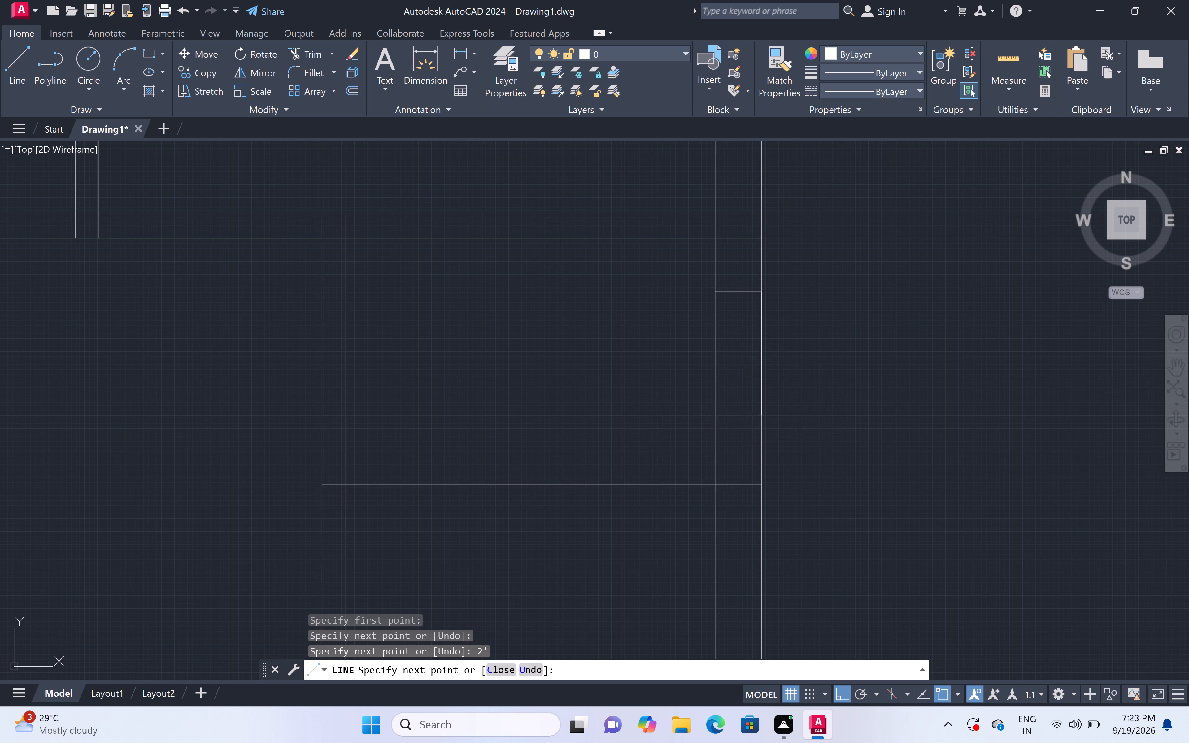
pyautogui.click(712, 289)
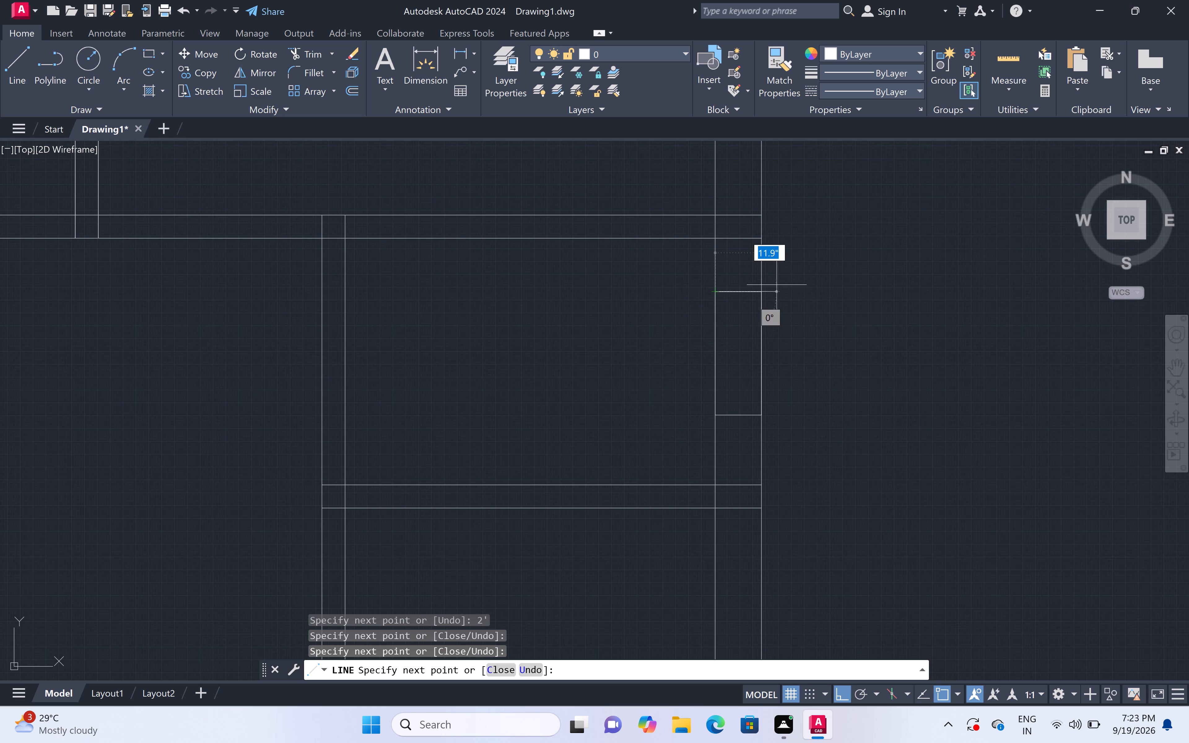
pyautogui.press('space')
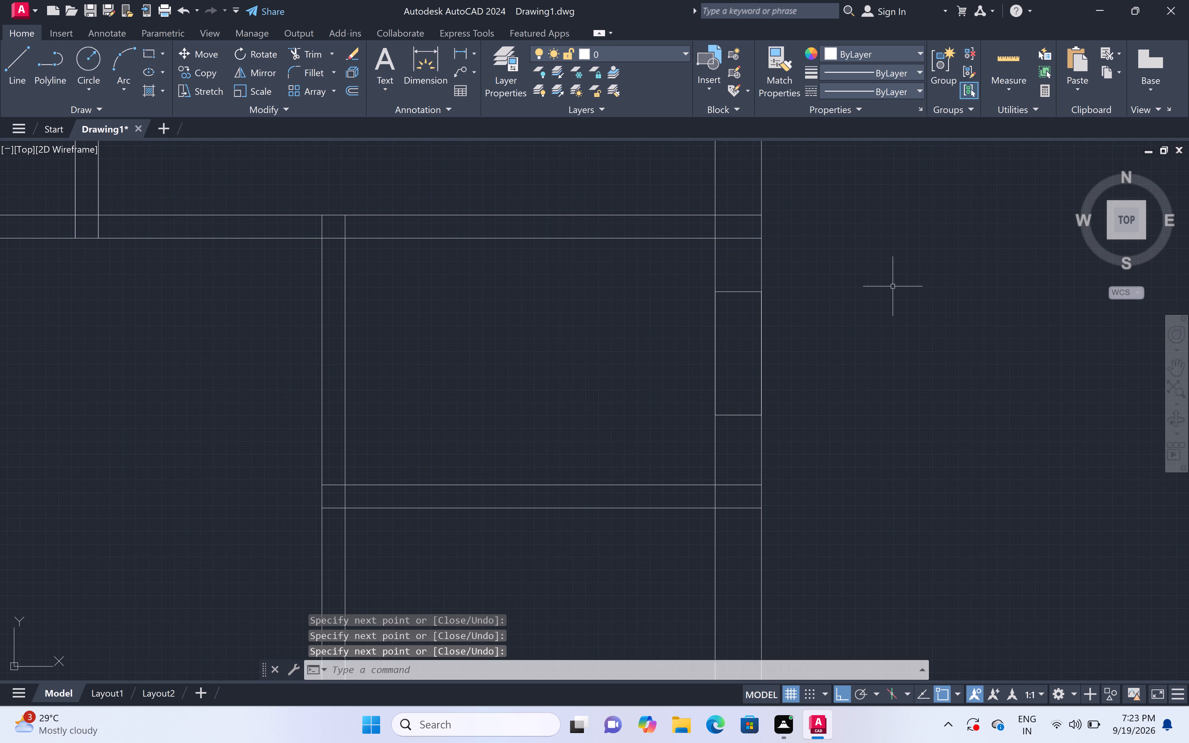
# Draw a 2' long opening outline with lines across the right outer wall's thickness beside the lower small middle room.
pyautogui.scroll(-3, 876, 276)
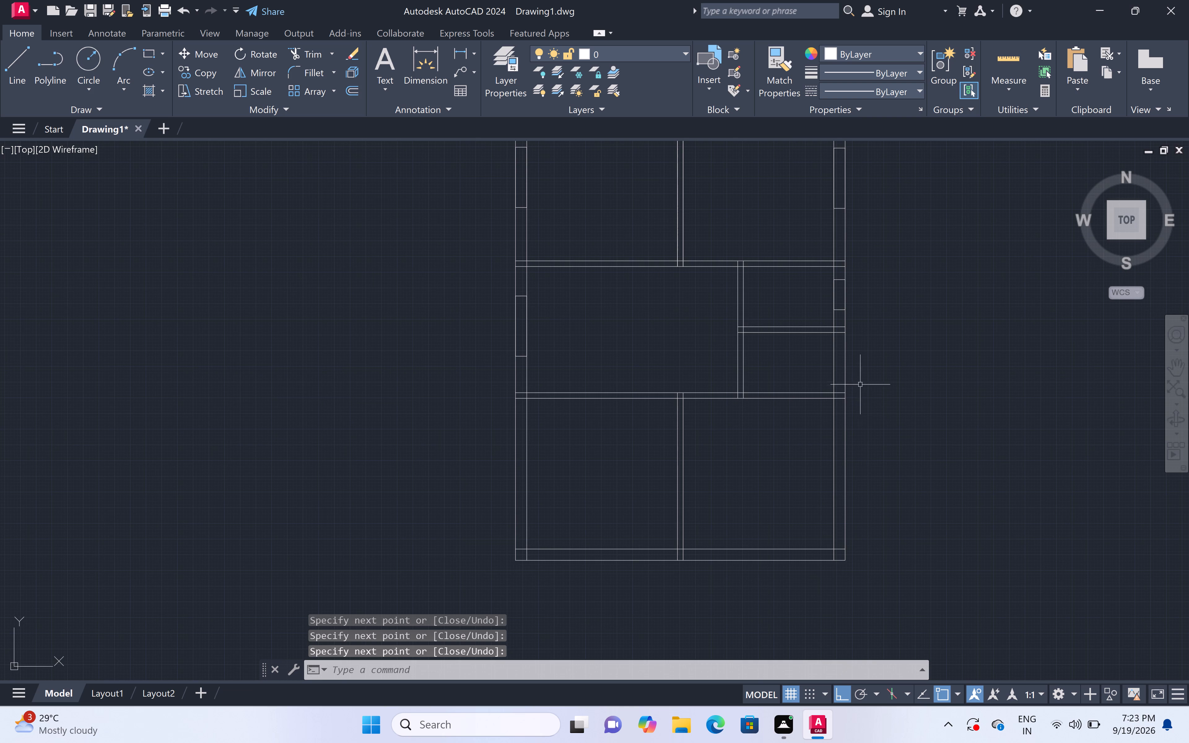
pyautogui.scroll(3, 861, 358)
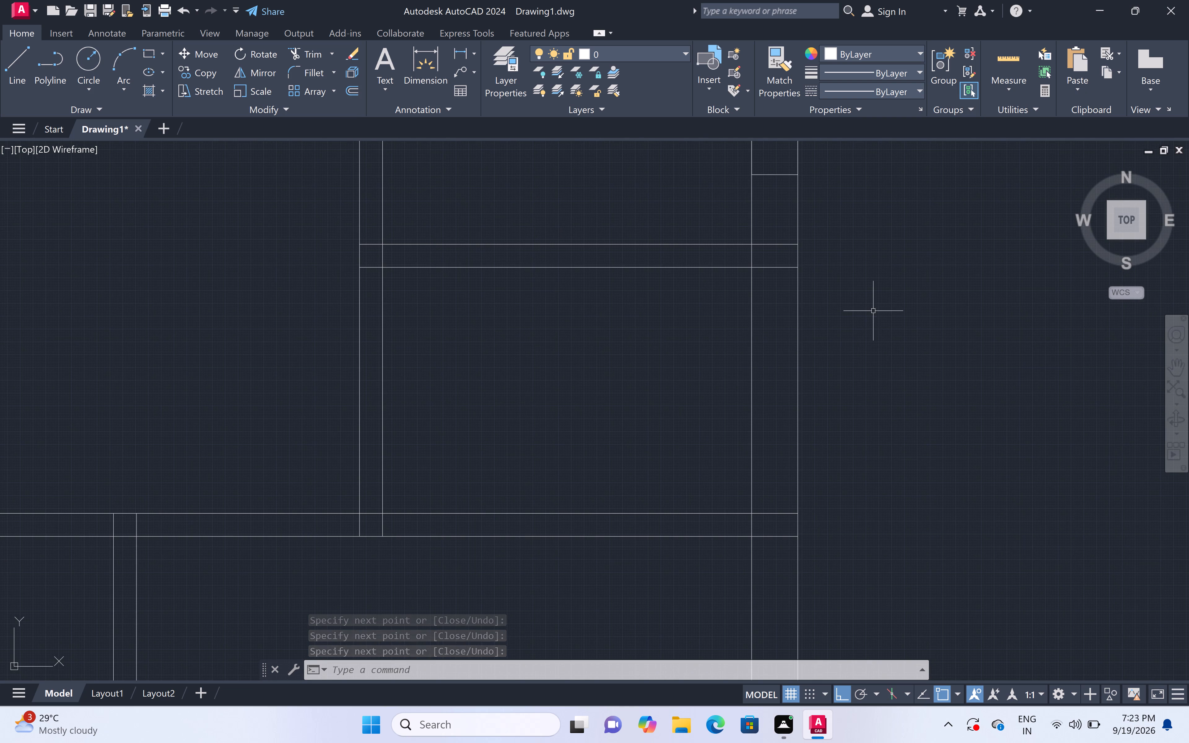
pyautogui.write('l')
pyautogui.press('space')
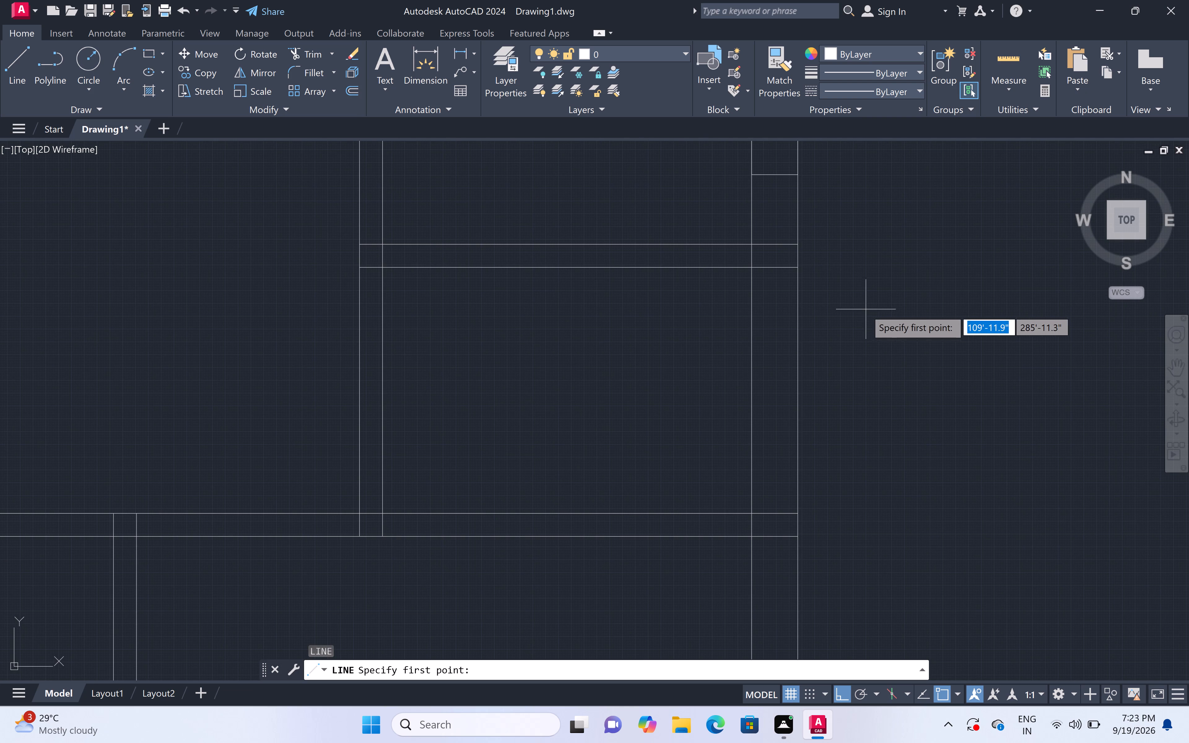
pyautogui.click(751, 324)
pyautogui.click(797, 325)
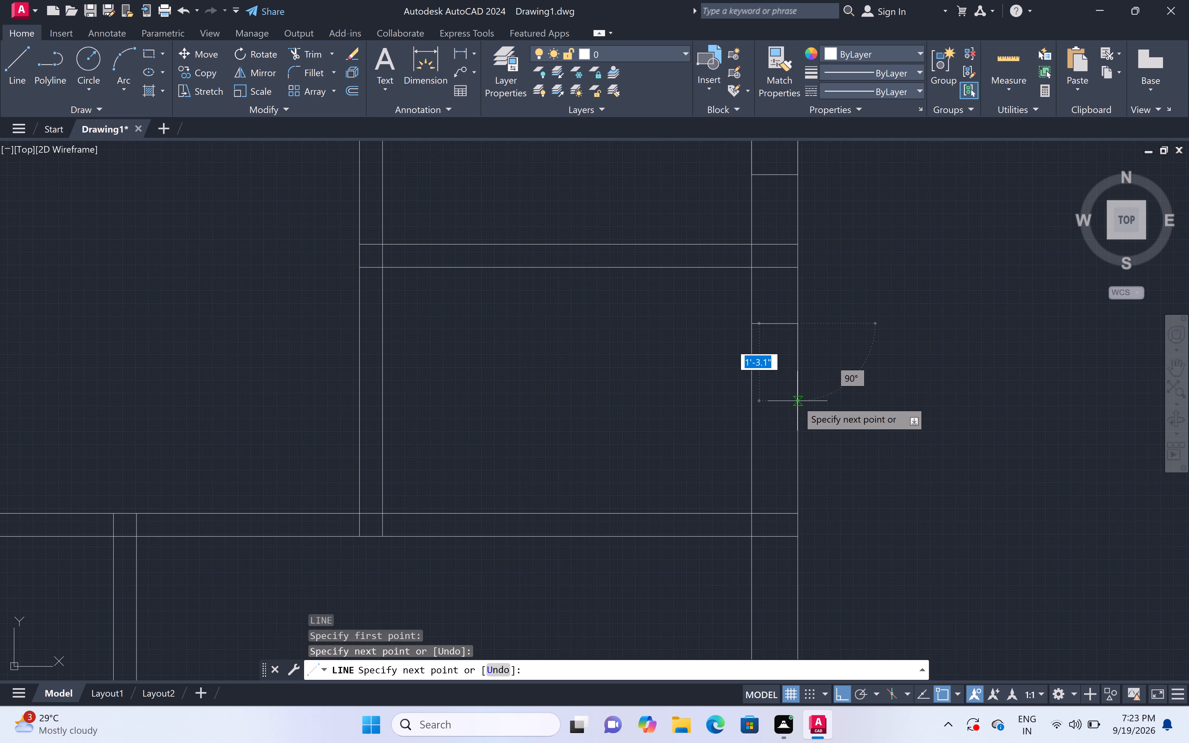
pyautogui.write("2'")
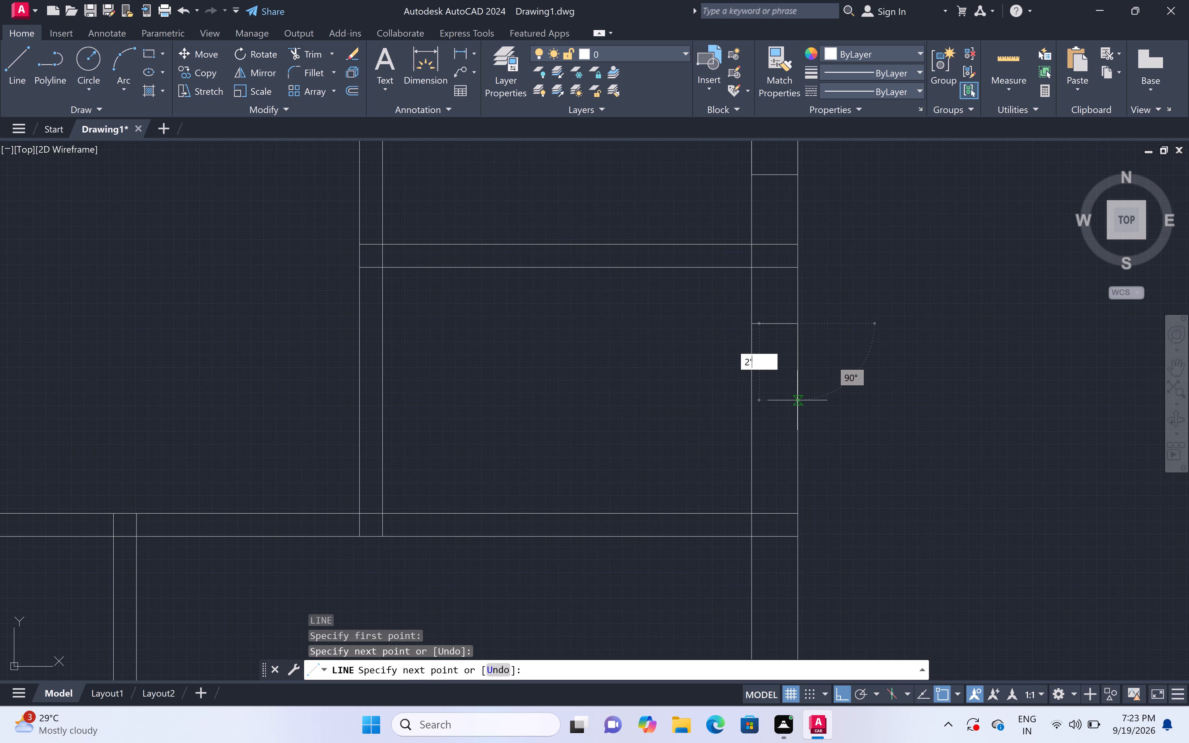
pyautogui.press('space')
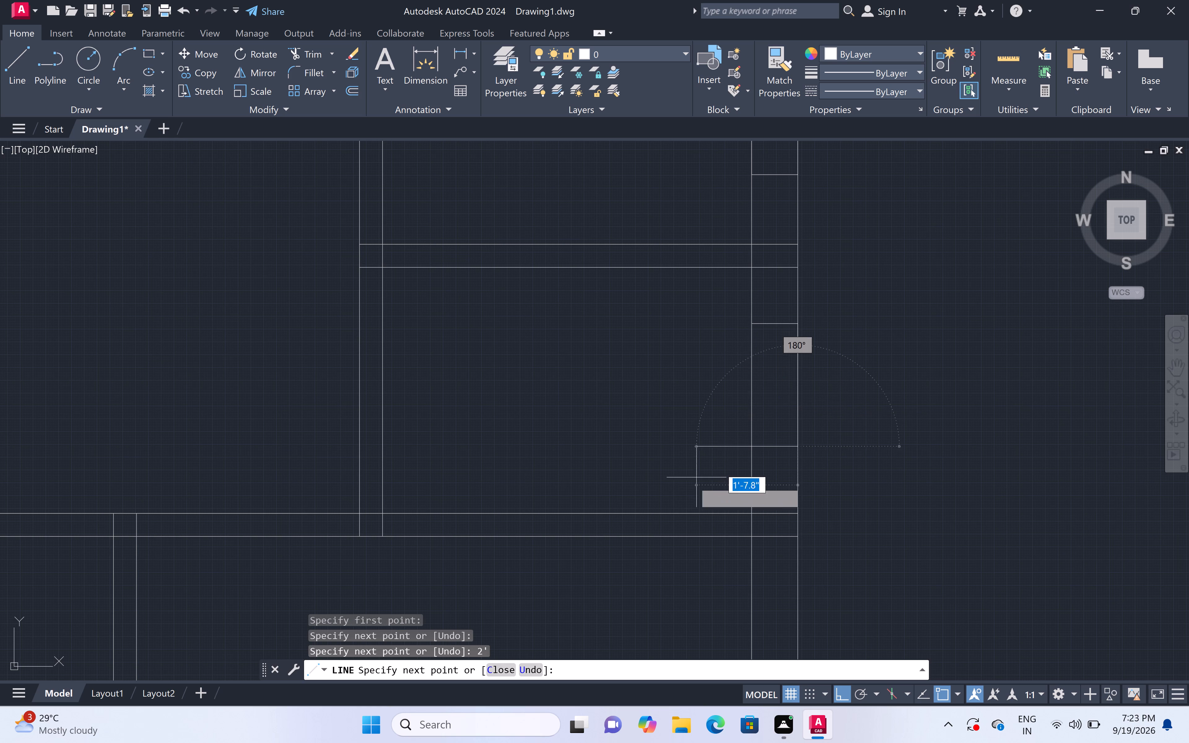
pyautogui.click(754, 447)
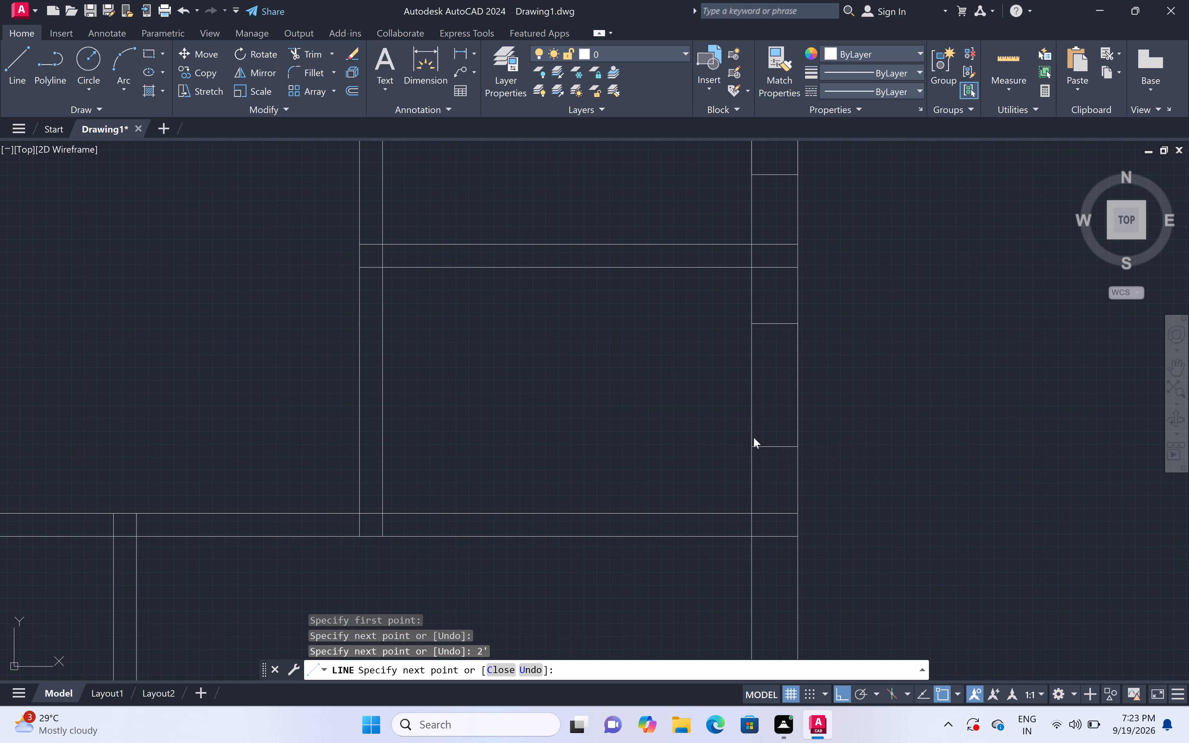
pyautogui.click(751, 325)
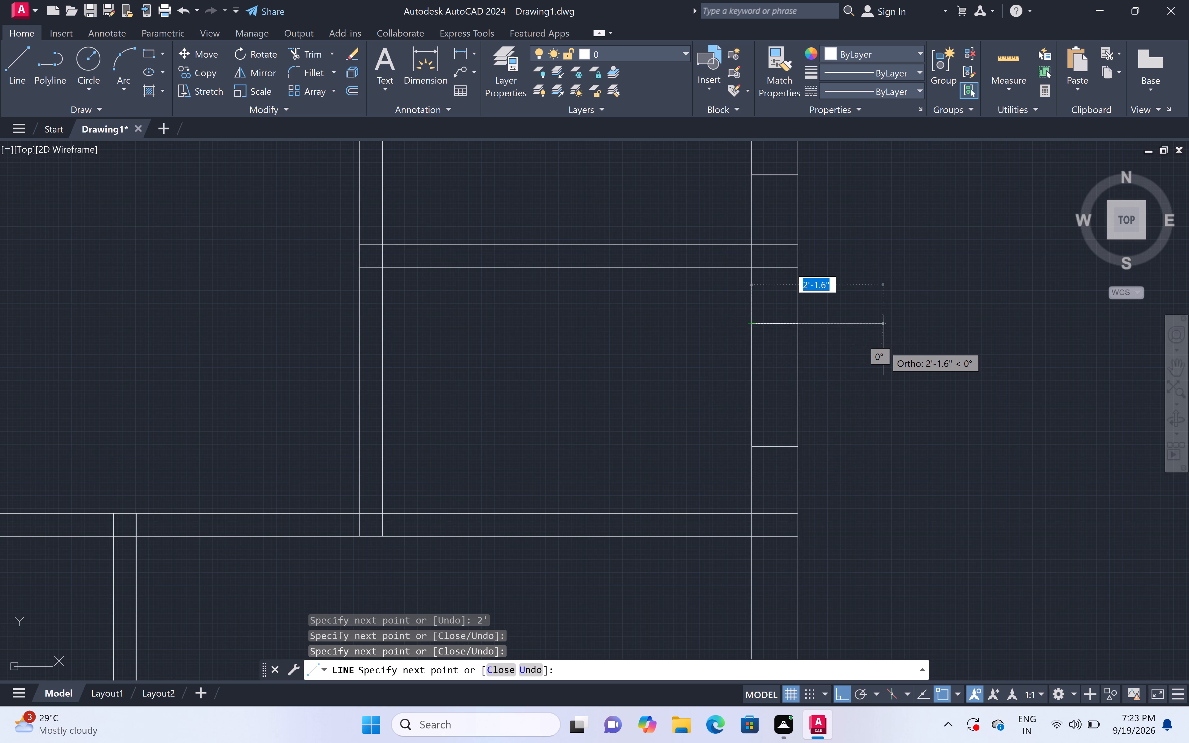
pyautogui.press('space')
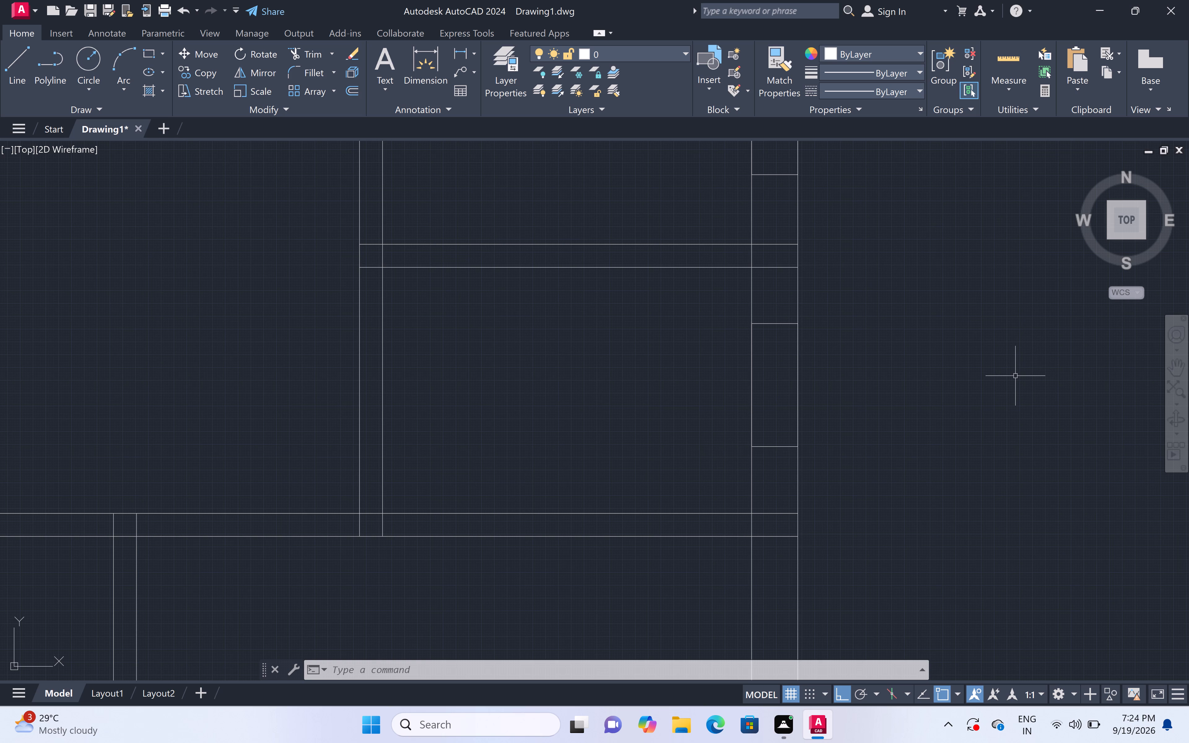
# Draw a 4' long opening outline with lines across the left outer wall's thickness beside the lower left room.
pyautogui.scroll(-3, 986, 365)
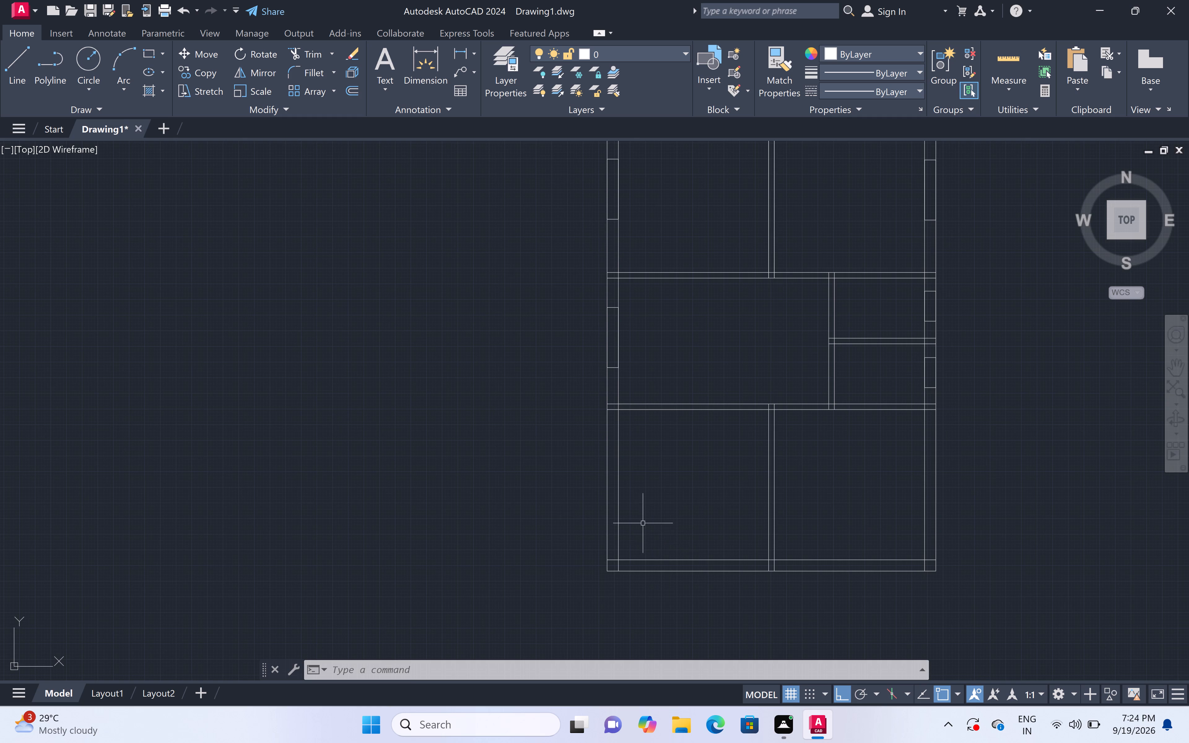
pyautogui.scroll(-1, 640, 516)
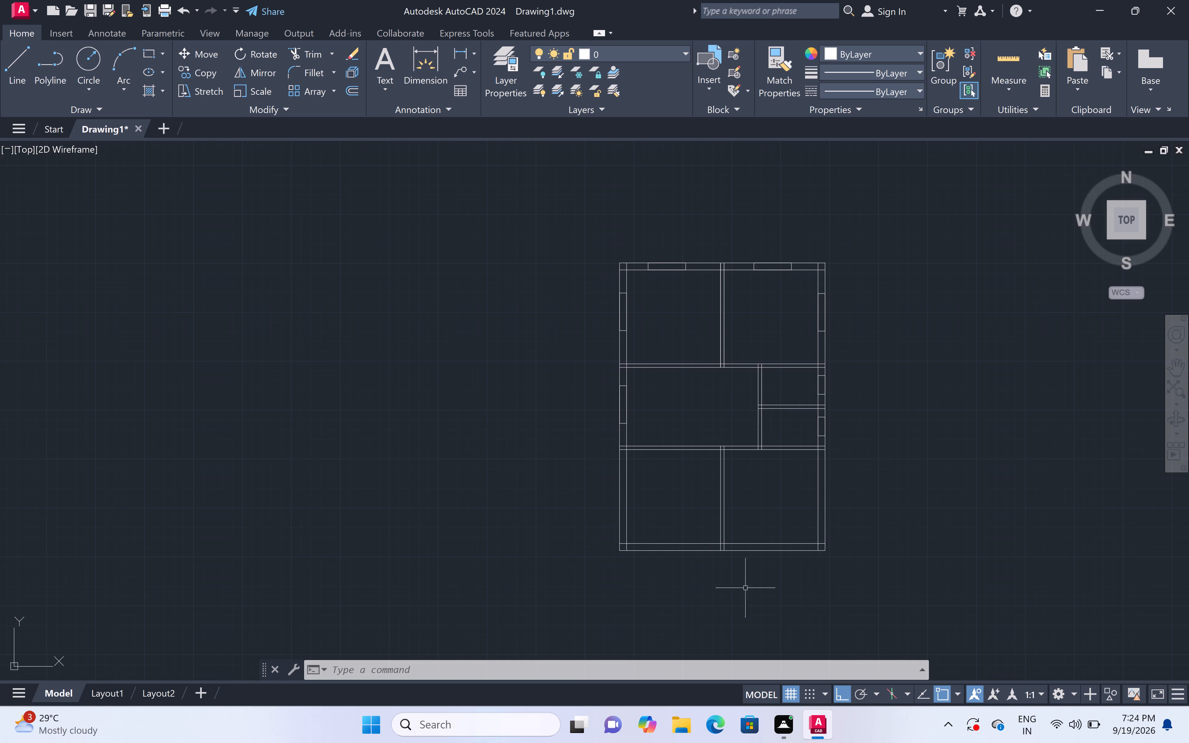
pyautogui.scroll(2, 714, 531)
pyautogui.scroll(1, 626, 458)
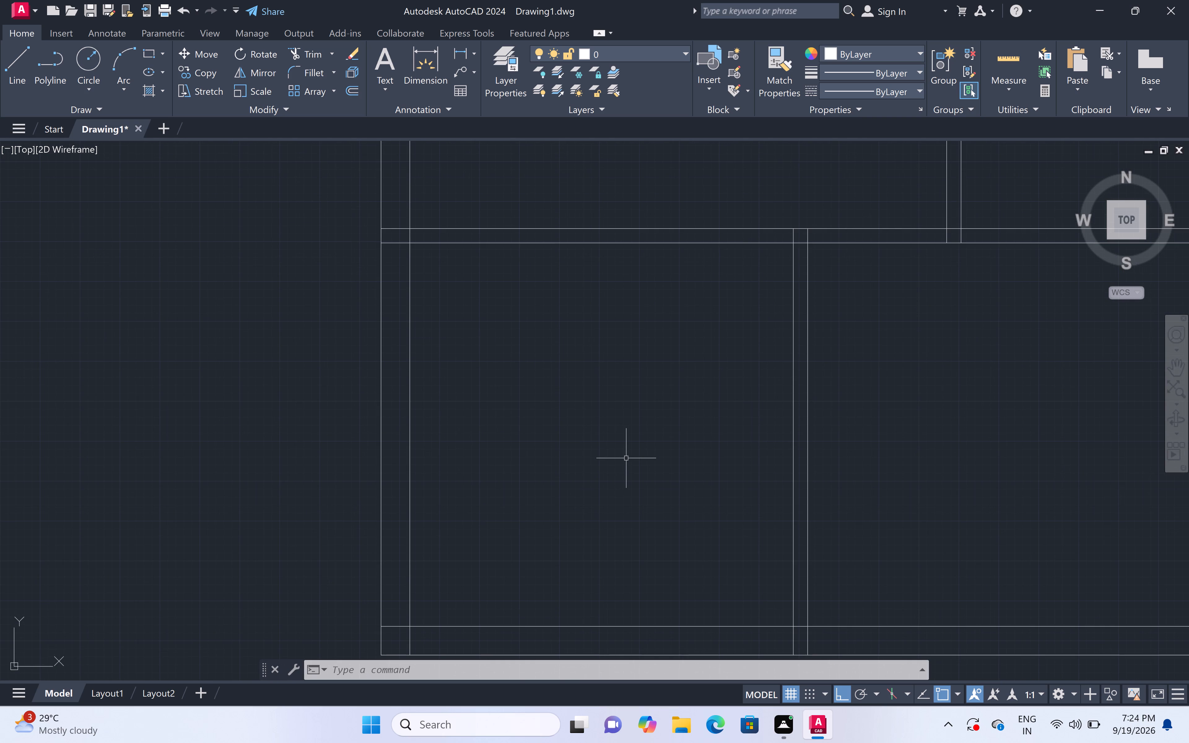
pyautogui.write('l')
pyautogui.press('space')
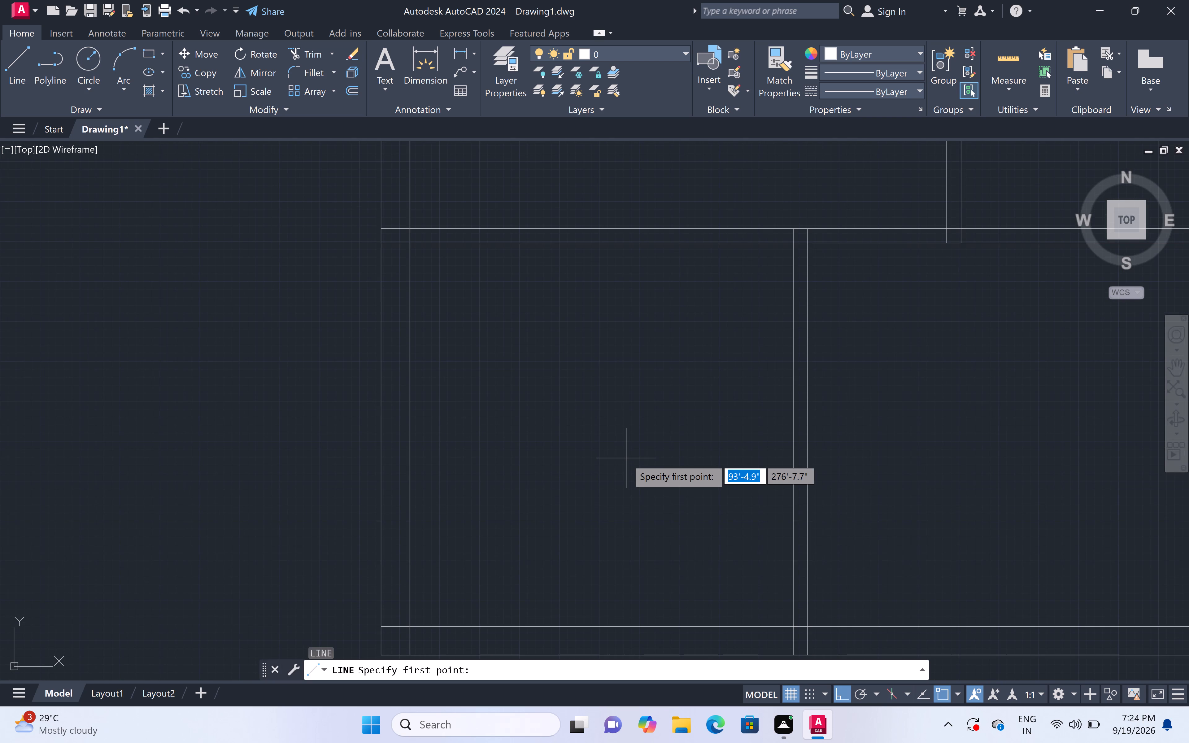
pyautogui.click(379, 339)
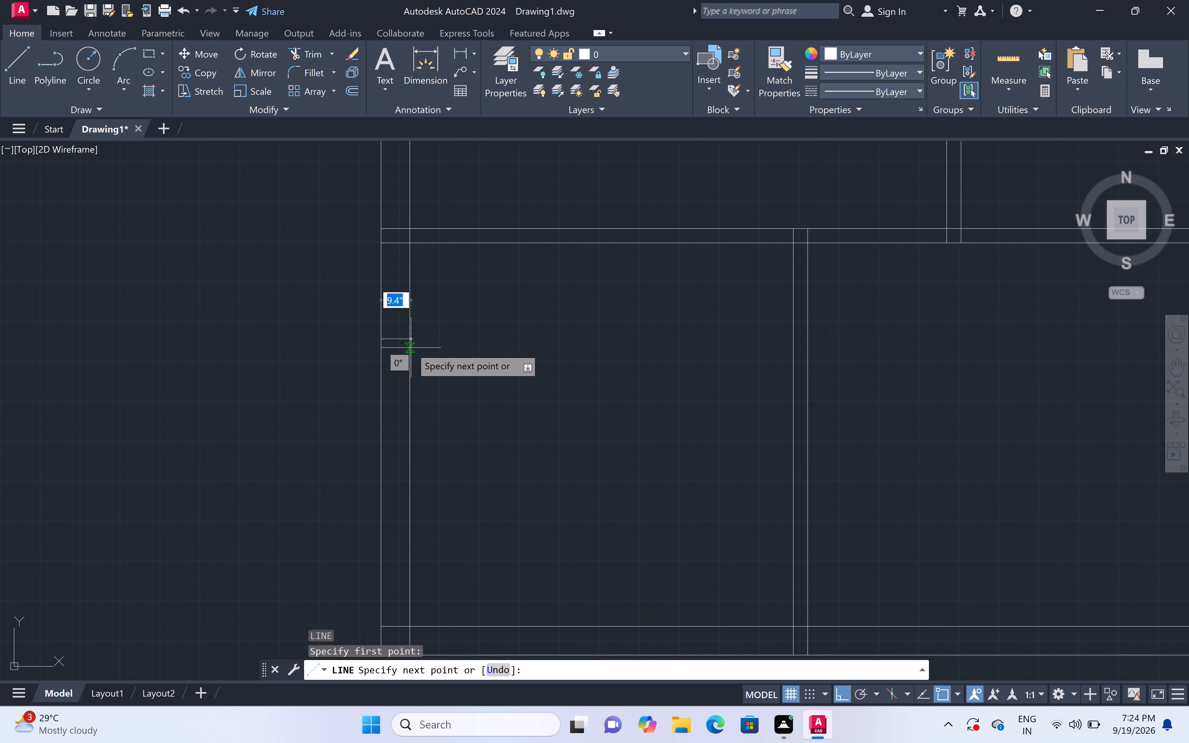
pyautogui.doubleClick(410, 338)
pyautogui.press('4')
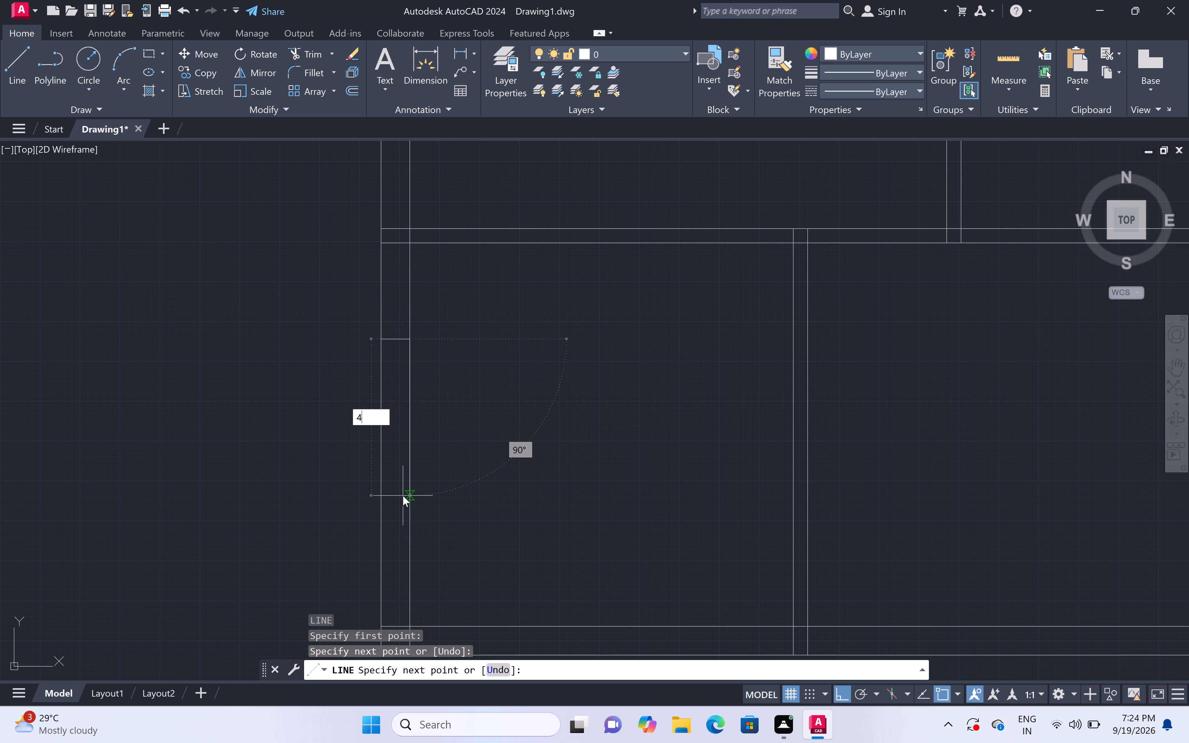
pyautogui.press("'")
pyautogui.press('space')
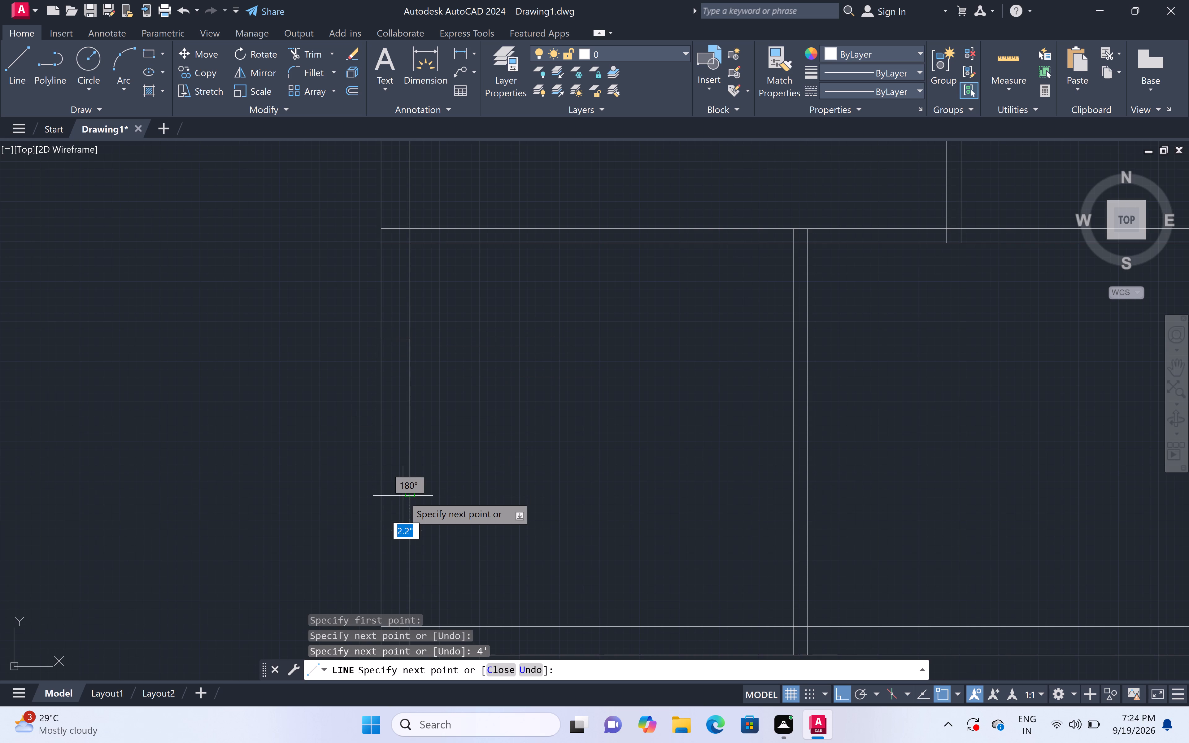
pyautogui.click(383, 494)
pyautogui.doubleClick(382, 341)
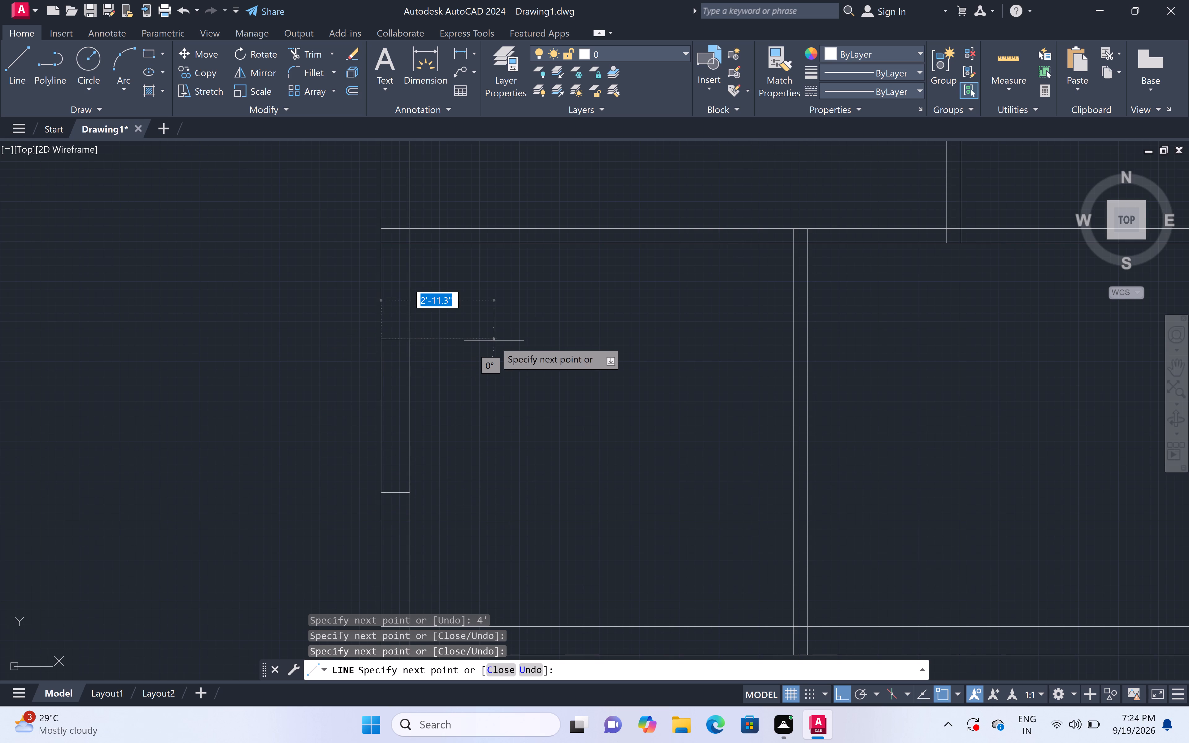
pyautogui.press('space')
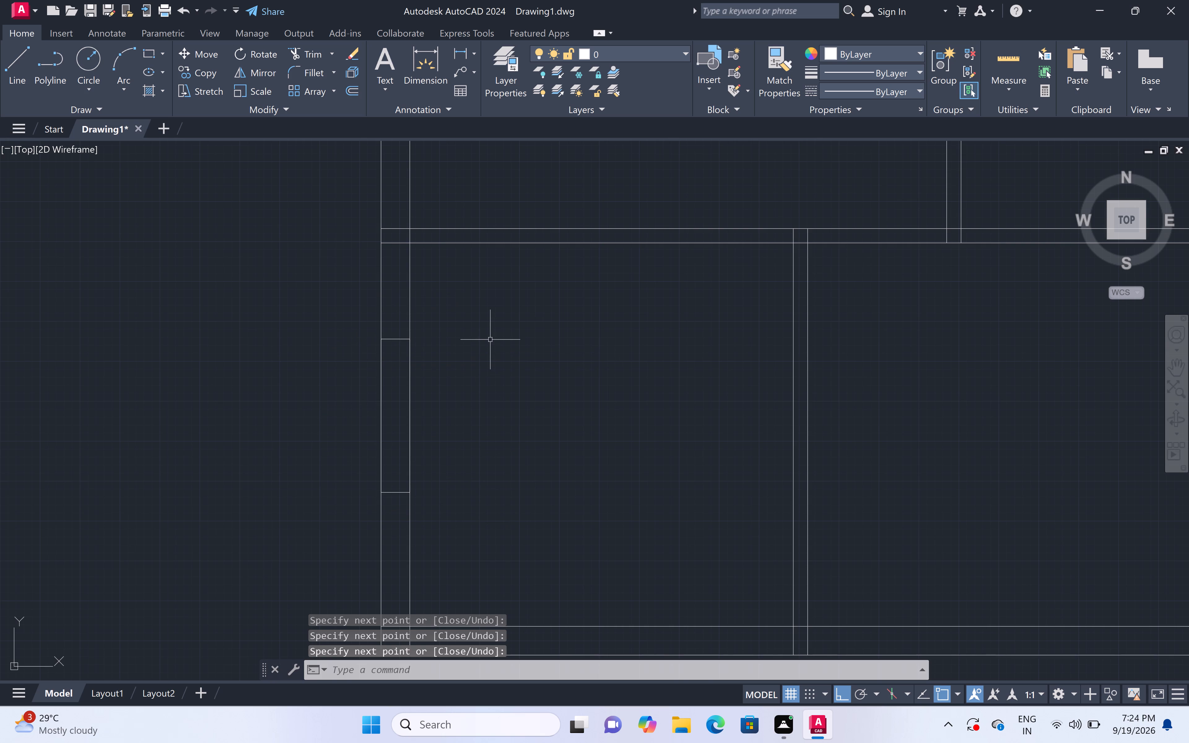
# Draw a 4' long opening outline with lines across the right outer wall's thickness beside the lower right room.
pyautogui.scroll(-3, 490, 340)
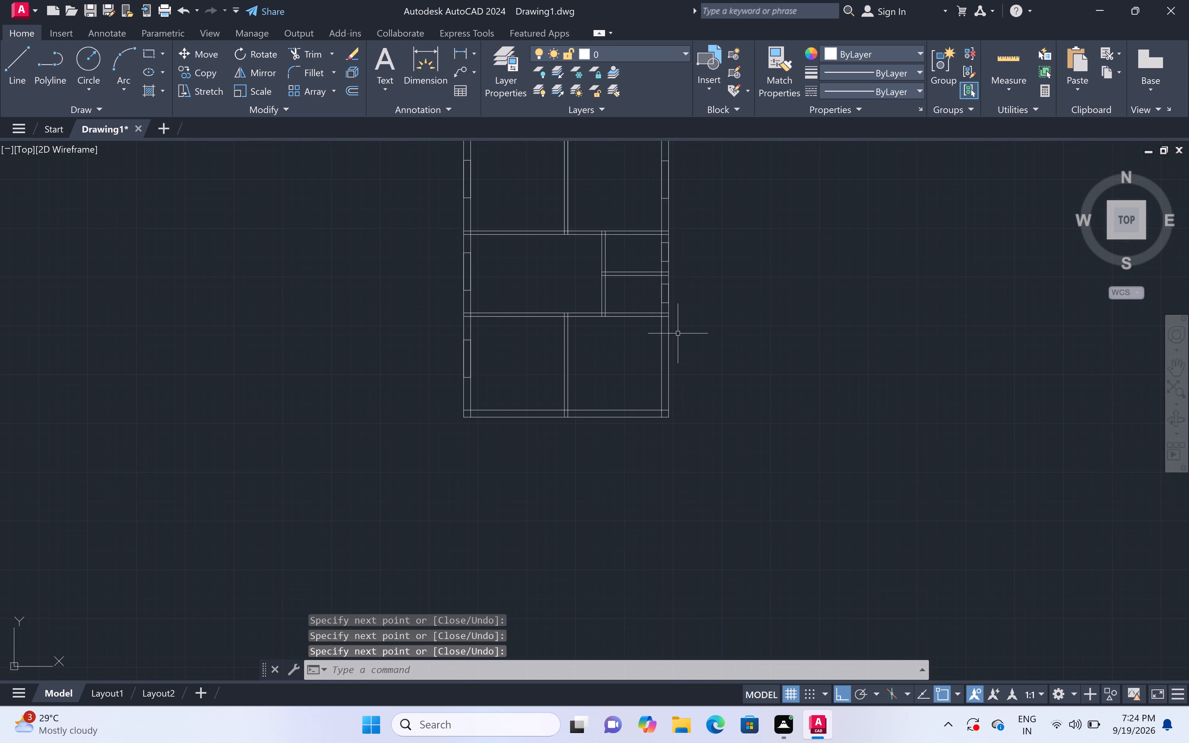
pyautogui.scroll(3, 678, 333)
pyautogui.scroll(-1, 678, 334)
pyautogui.write('l')
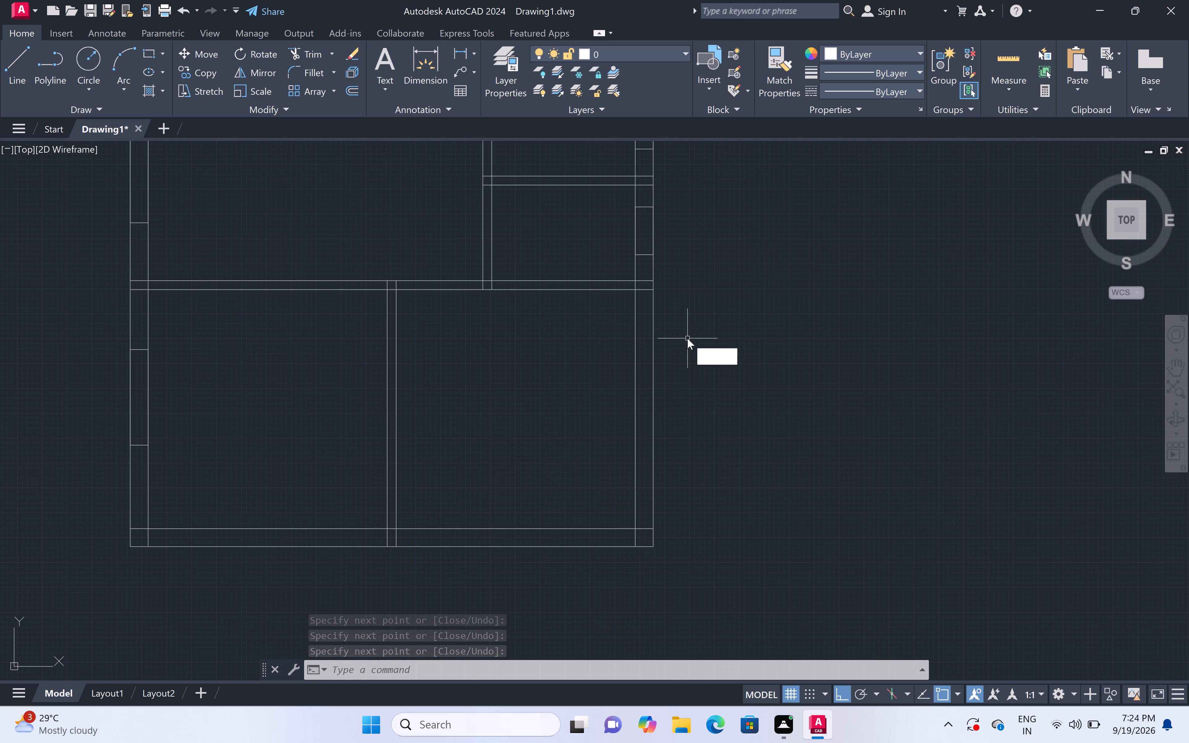
pyautogui.press('space')
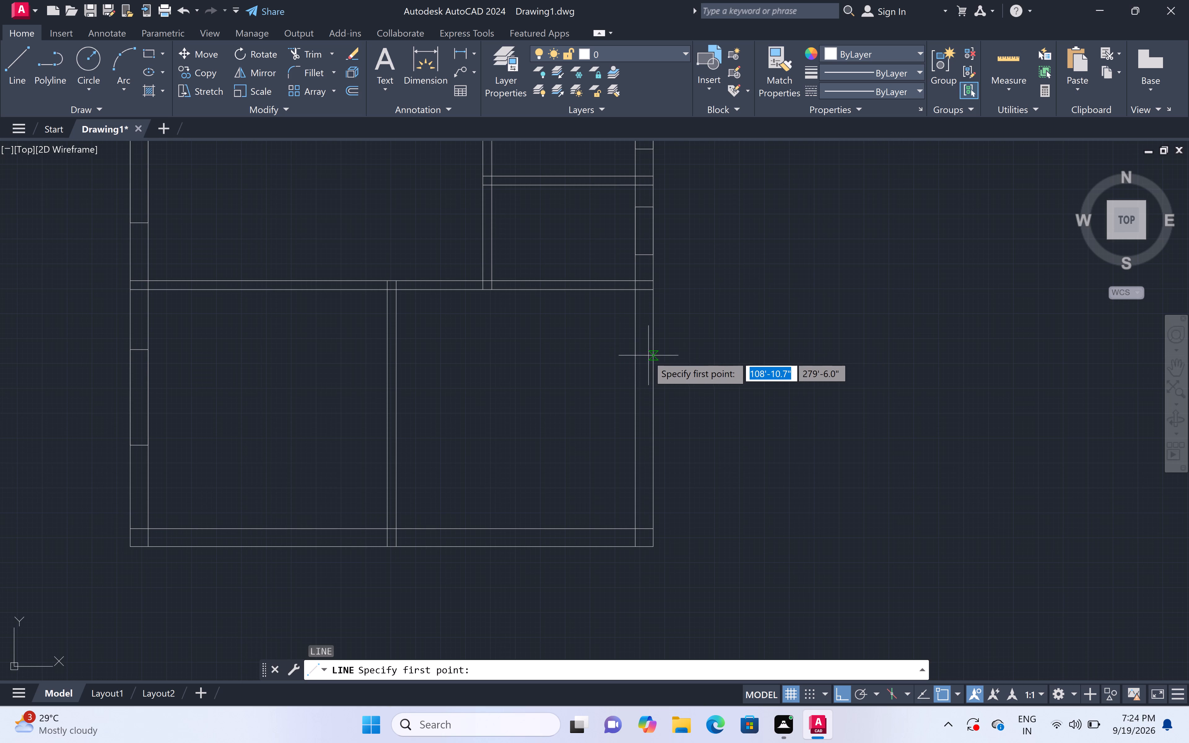
pyautogui.click(636, 355)
pyautogui.click(652, 356)
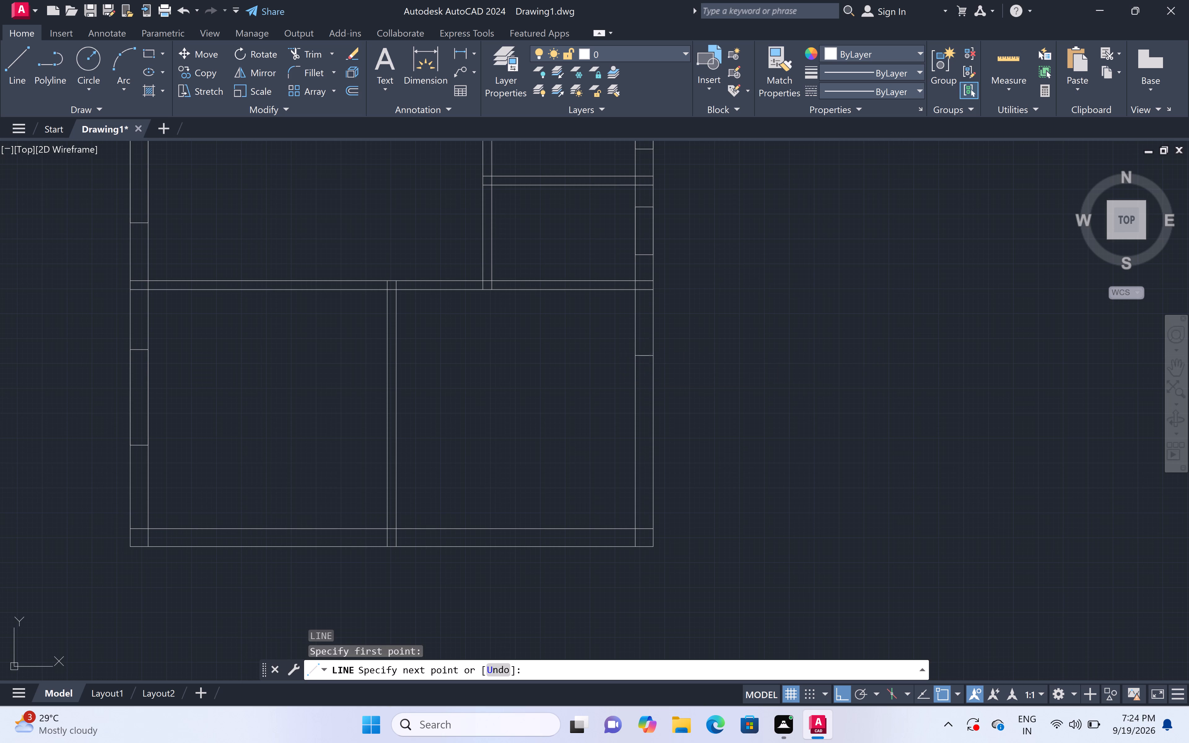
pyautogui.write("4'")
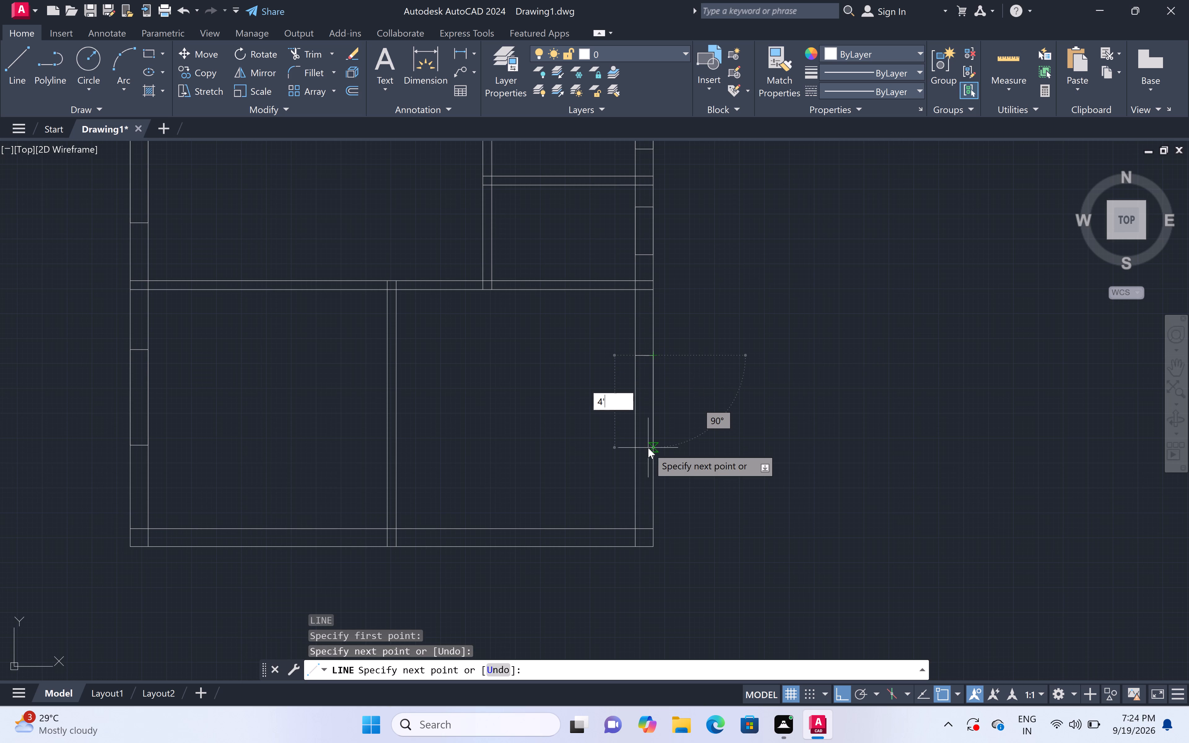
pyautogui.press('space')
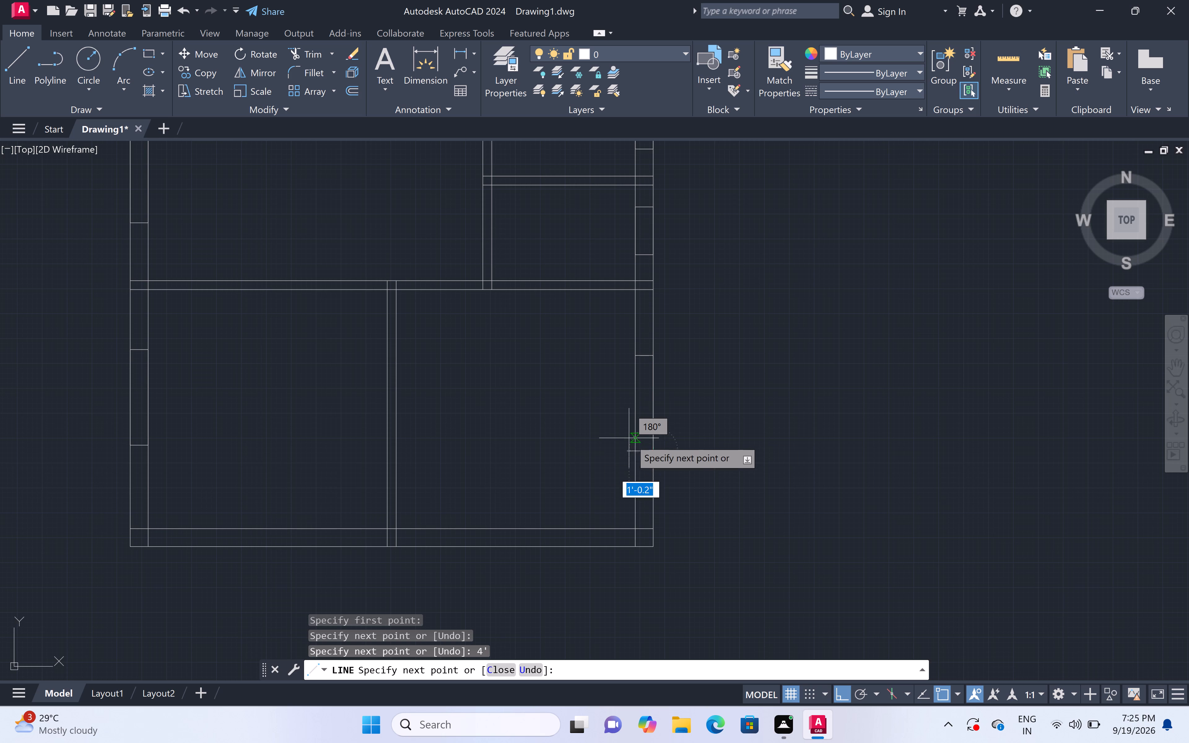
pyautogui.click(631, 454)
pyautogui.click(634, 358)
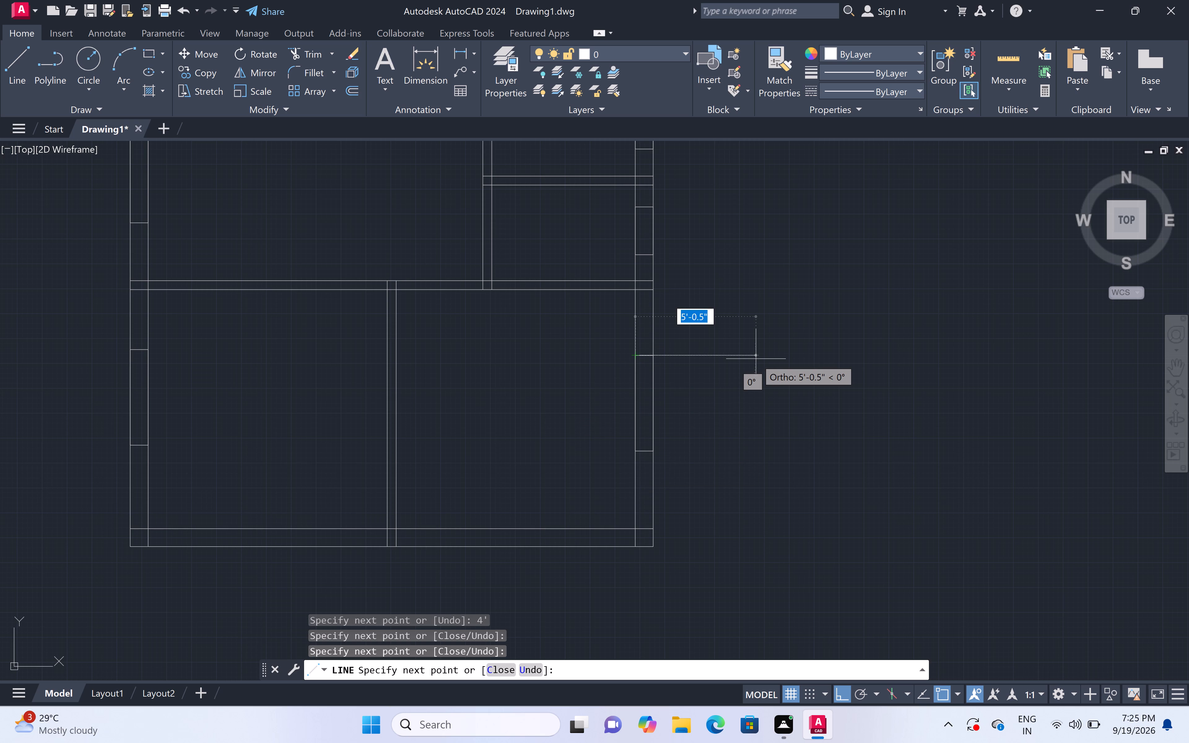
pyautogui.press('Escape')
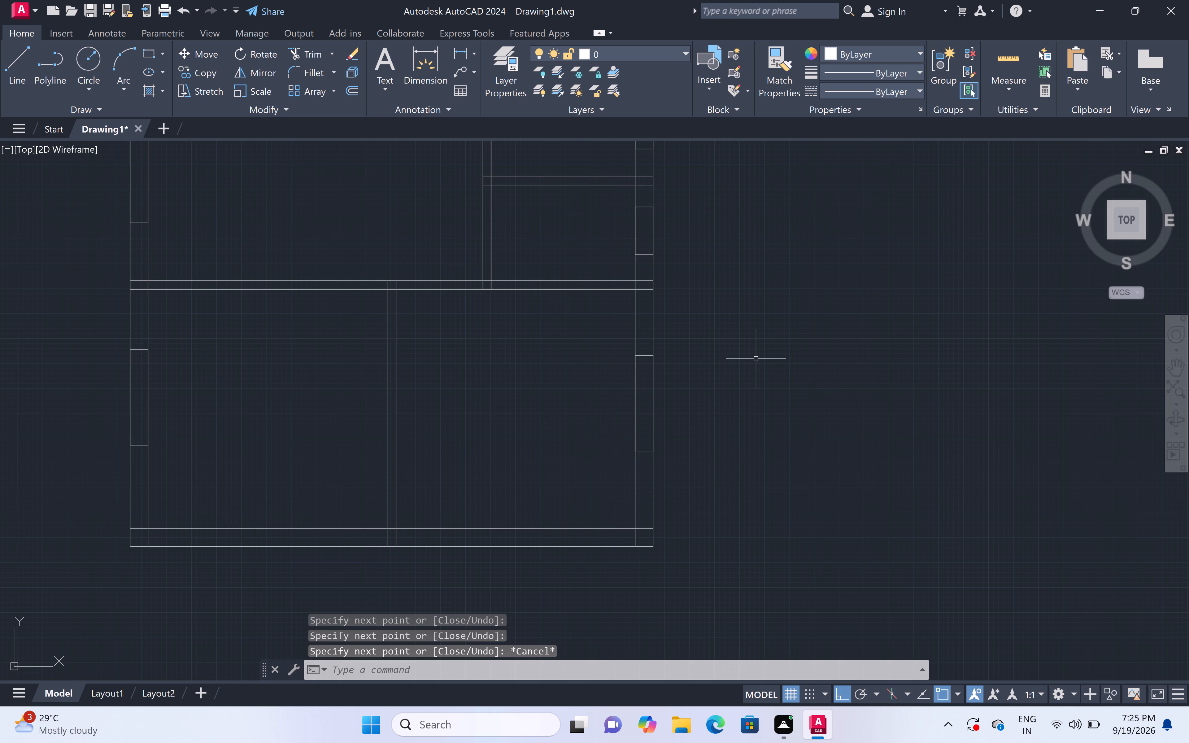
# Draw a 4' long opening outline with lines across the bottom outer wall's thickness below the lower right room.
pyautogui.write('l')
pyautogui.press('space')
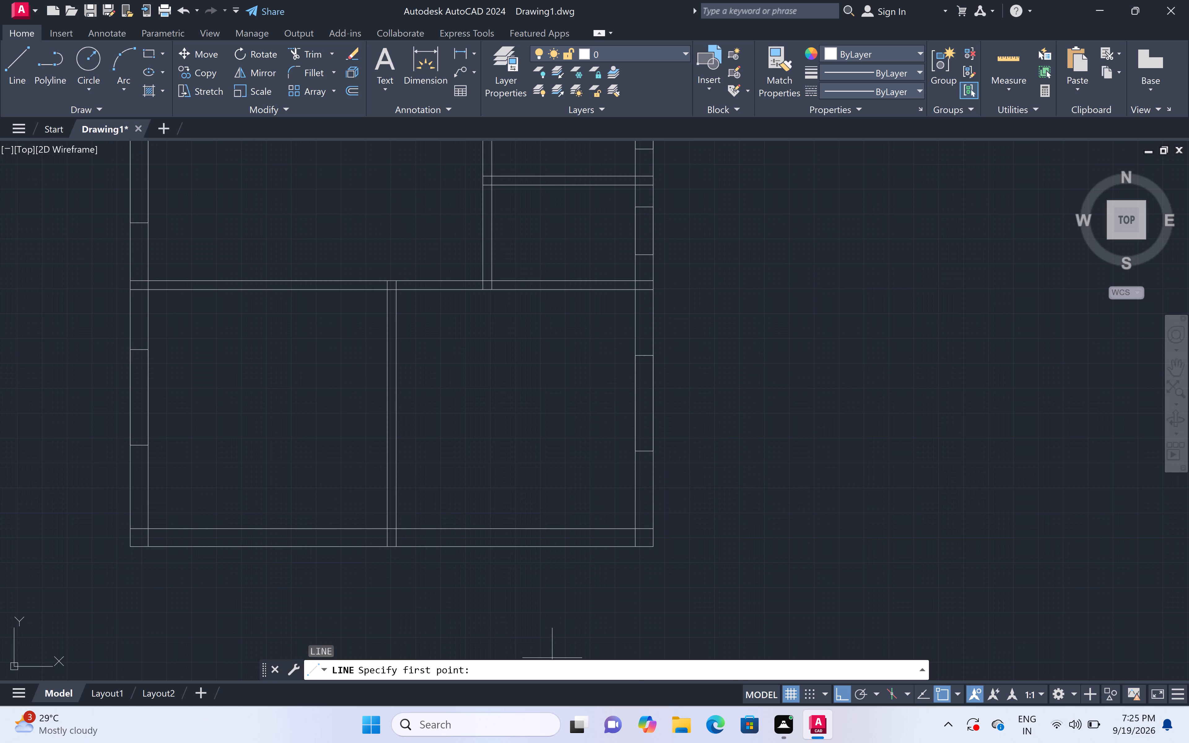
pyautogui.scroll(2, 487, 559)
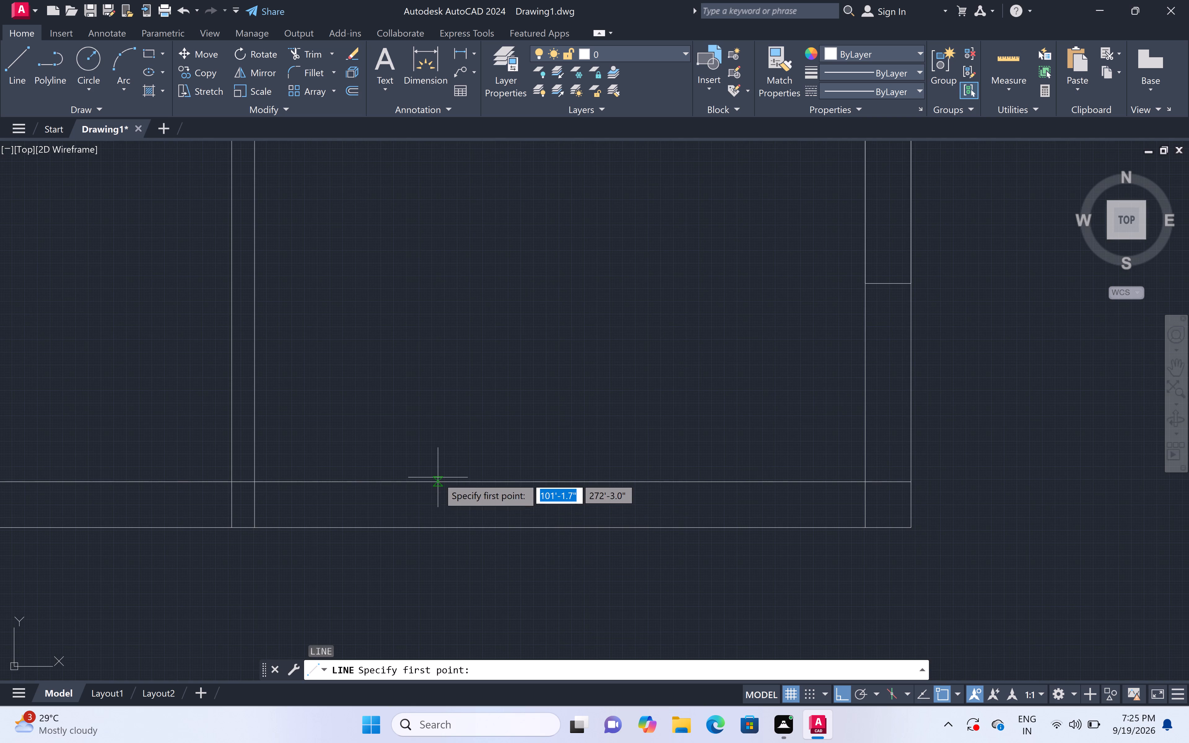
pyautogui.click(399, 483)
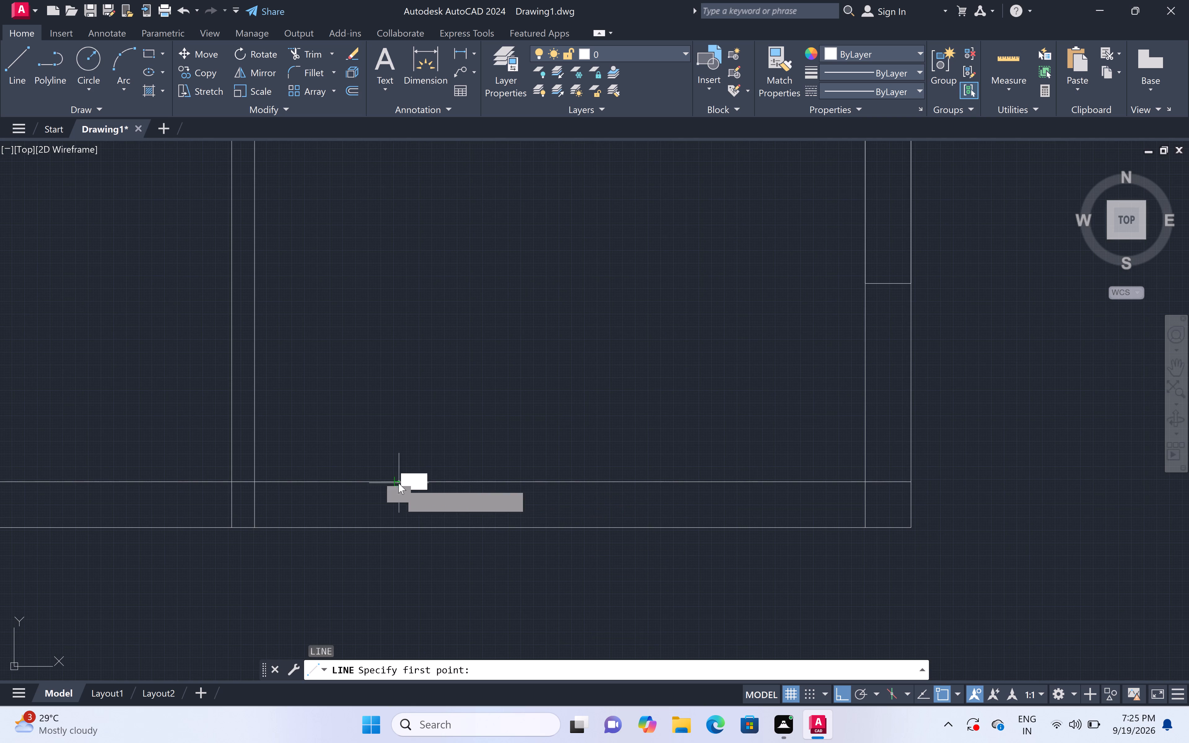
pyautogui.click(396, 528)
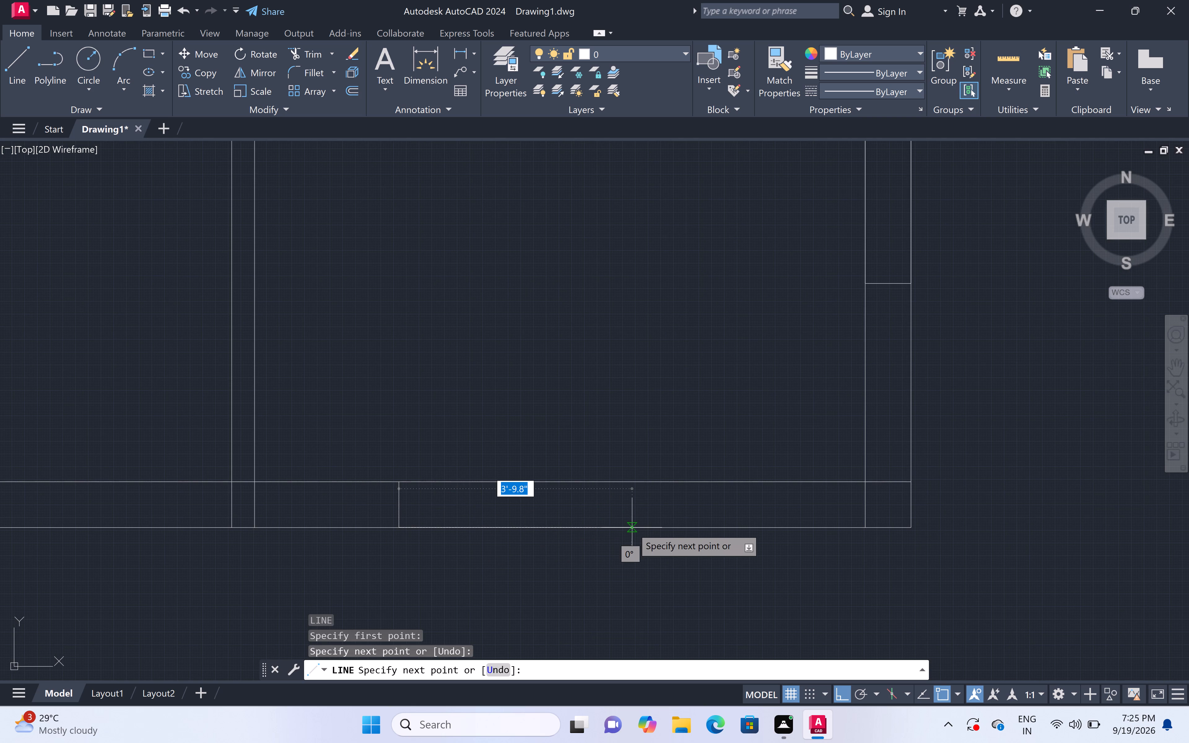
pyautogui.write("4'")
pyautogui.press('space')
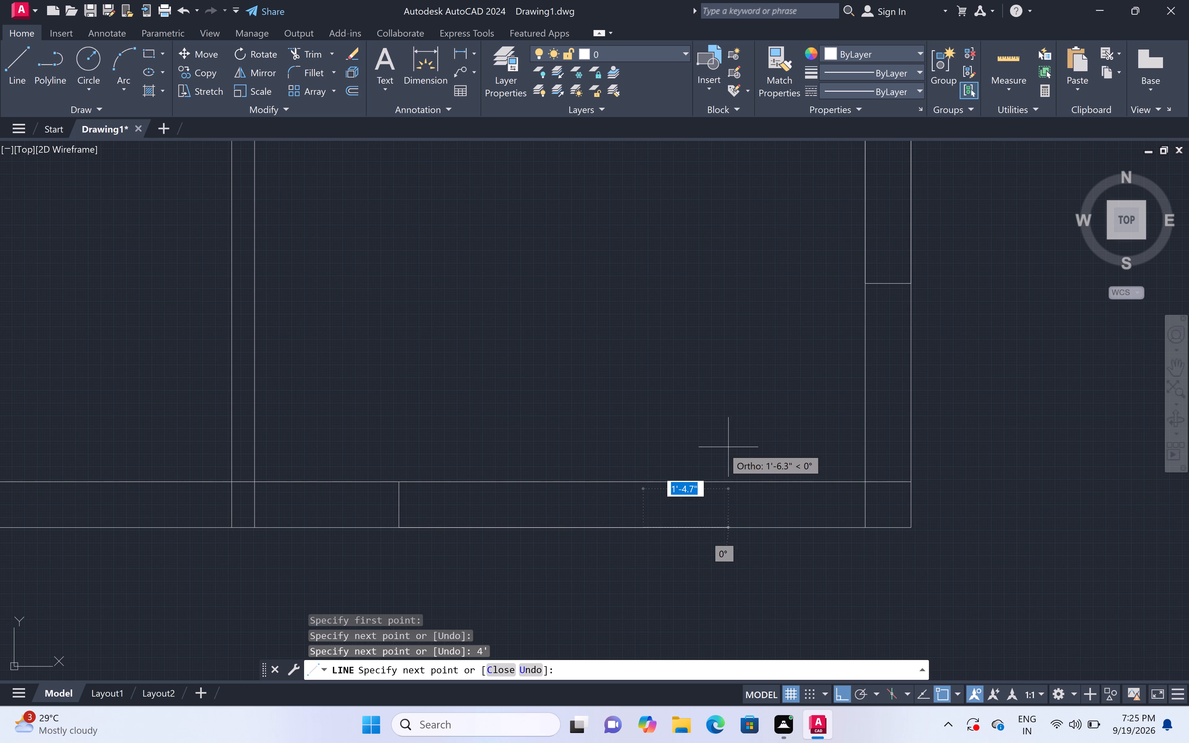
pyautogui.click(645, 480)
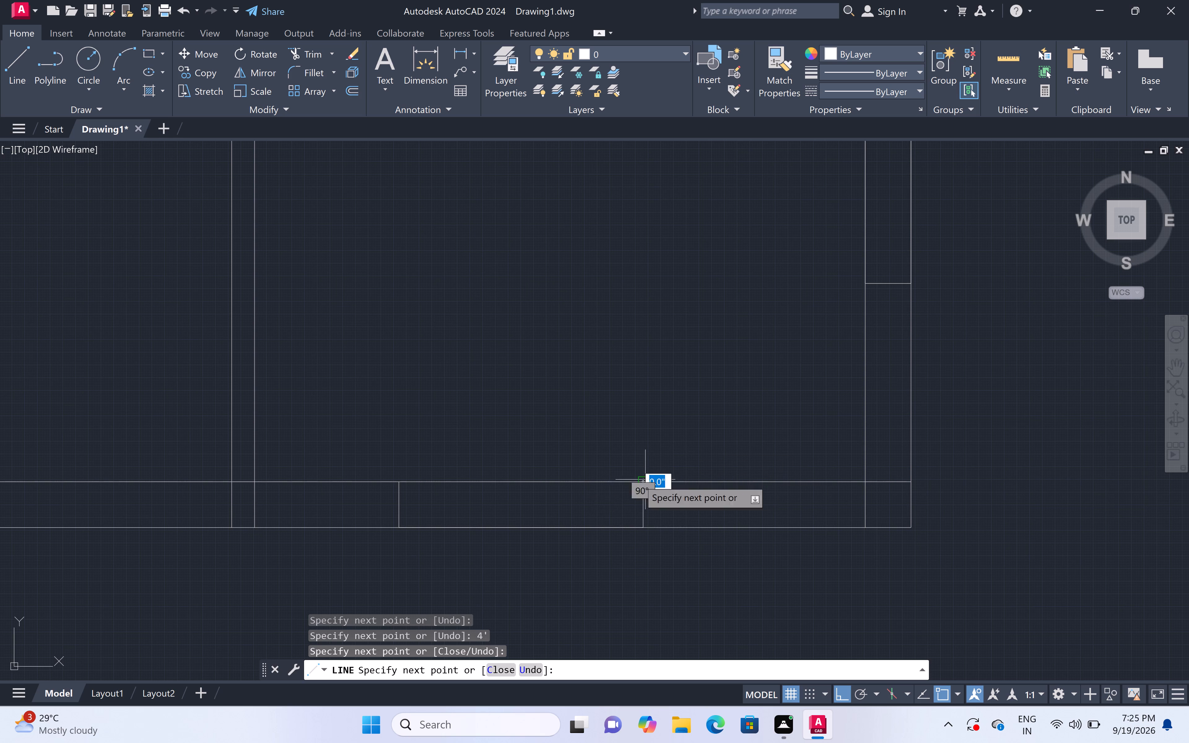
pyautogui.click(397, 484)
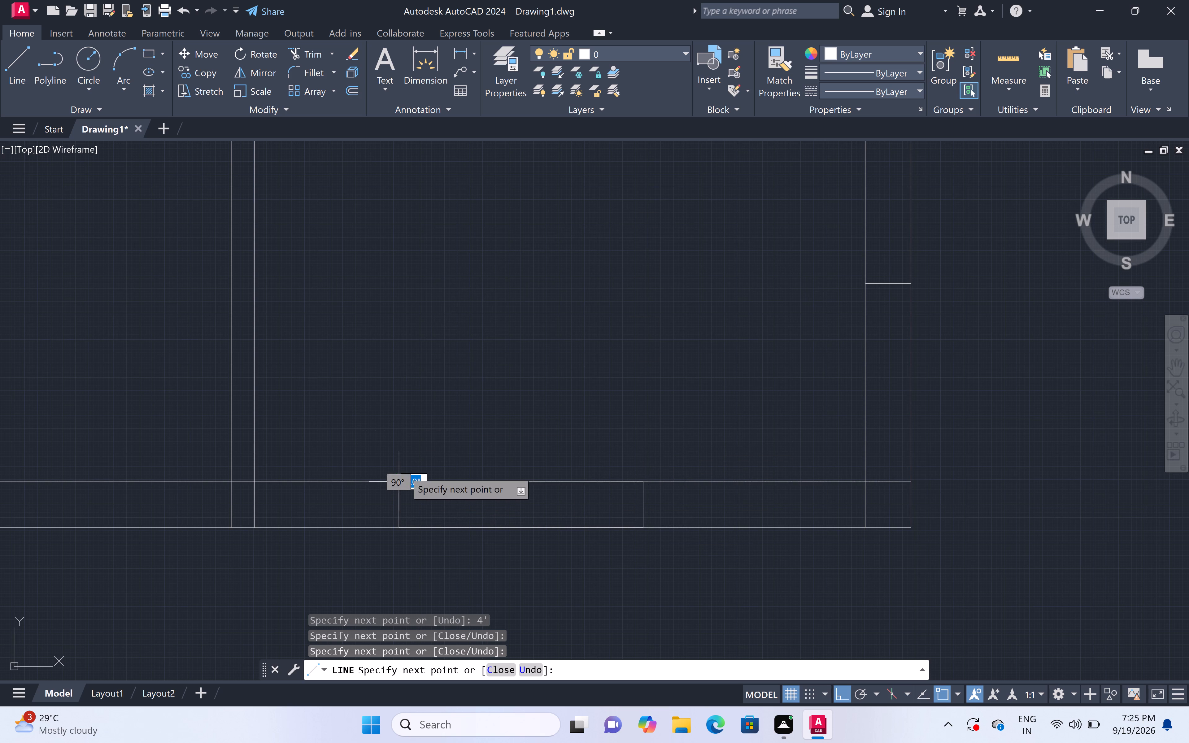
pyautogui.press('space')
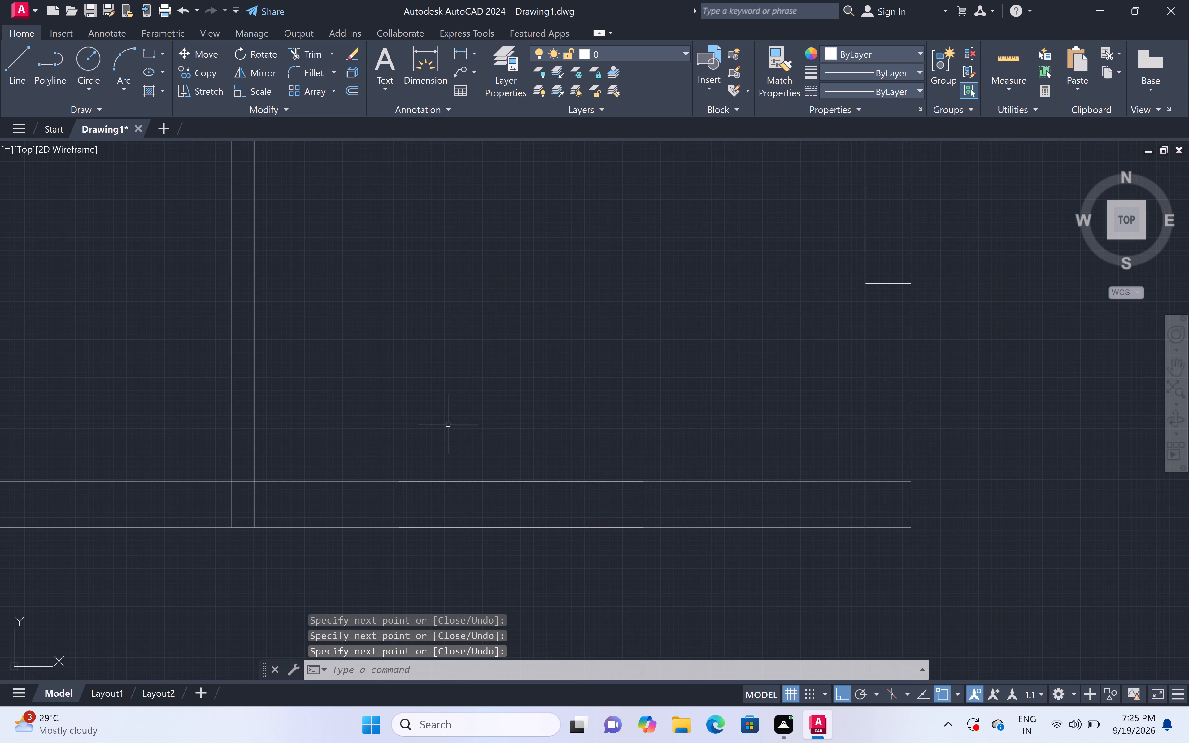
# Offset both long edges of the upper left room's top wall opening 3.5" inward to form window lines.
pyautogui.scroll(-5, 447, 422)
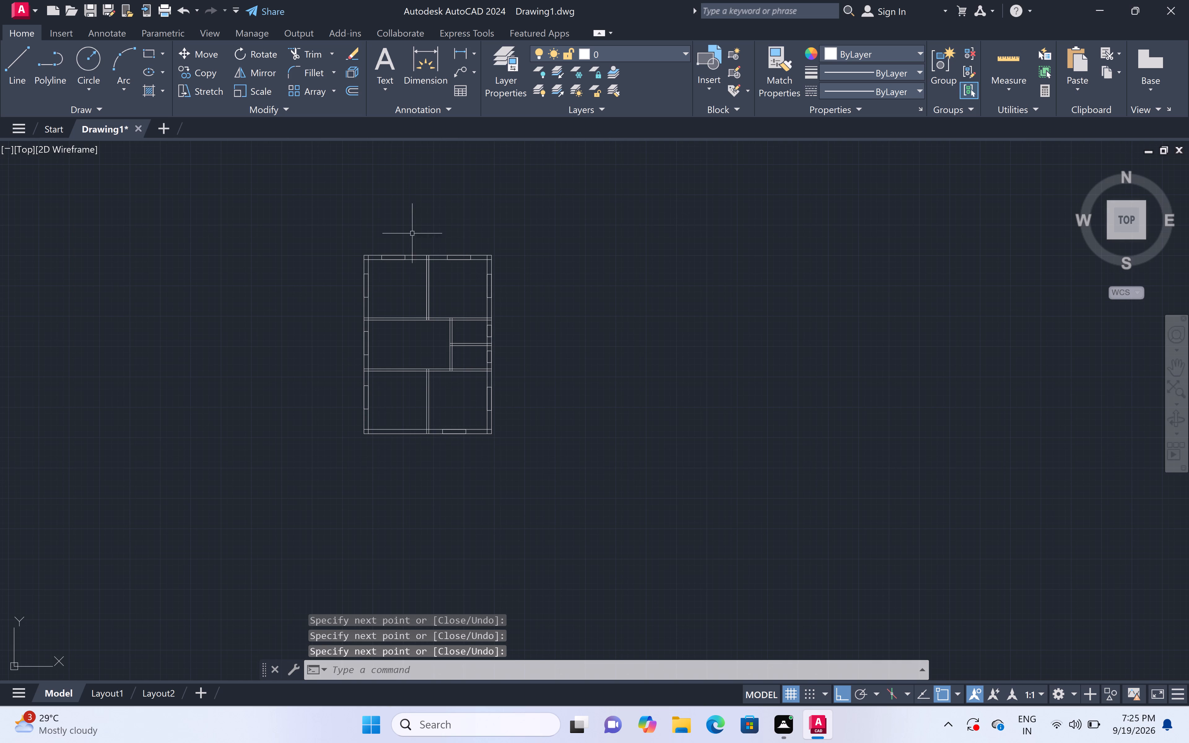
pyautogui.scroll(5, 396, 252)
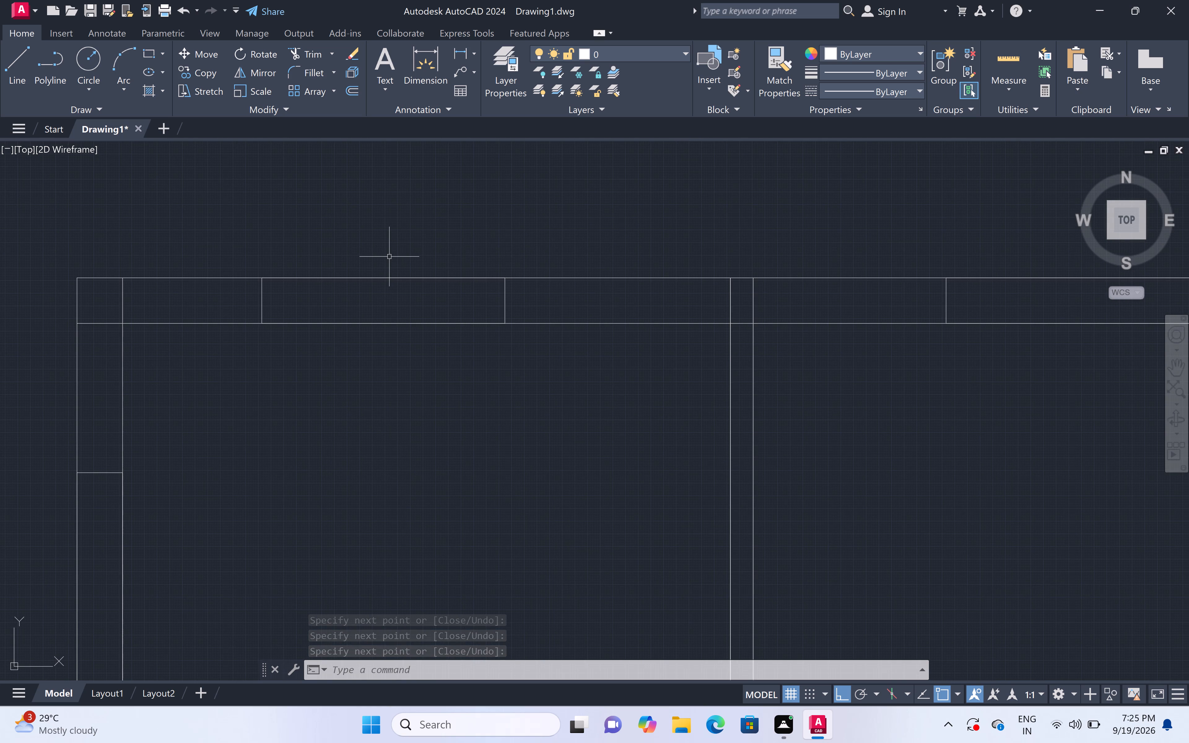
pyautogui.write('off')
pyautogui.press('space')
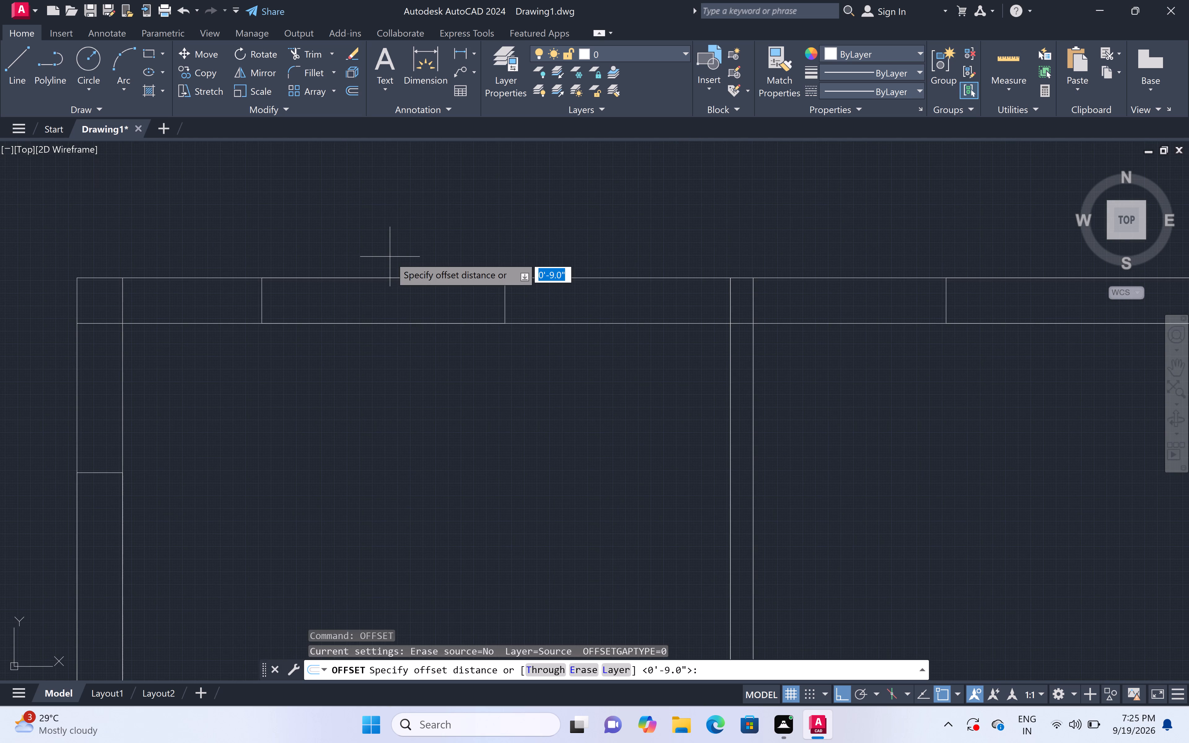
pyautogui.press('3')
pyautogui.press('.')
pyautogui.press('5')
pyautogui.write('"')
pyautogui.press('space')
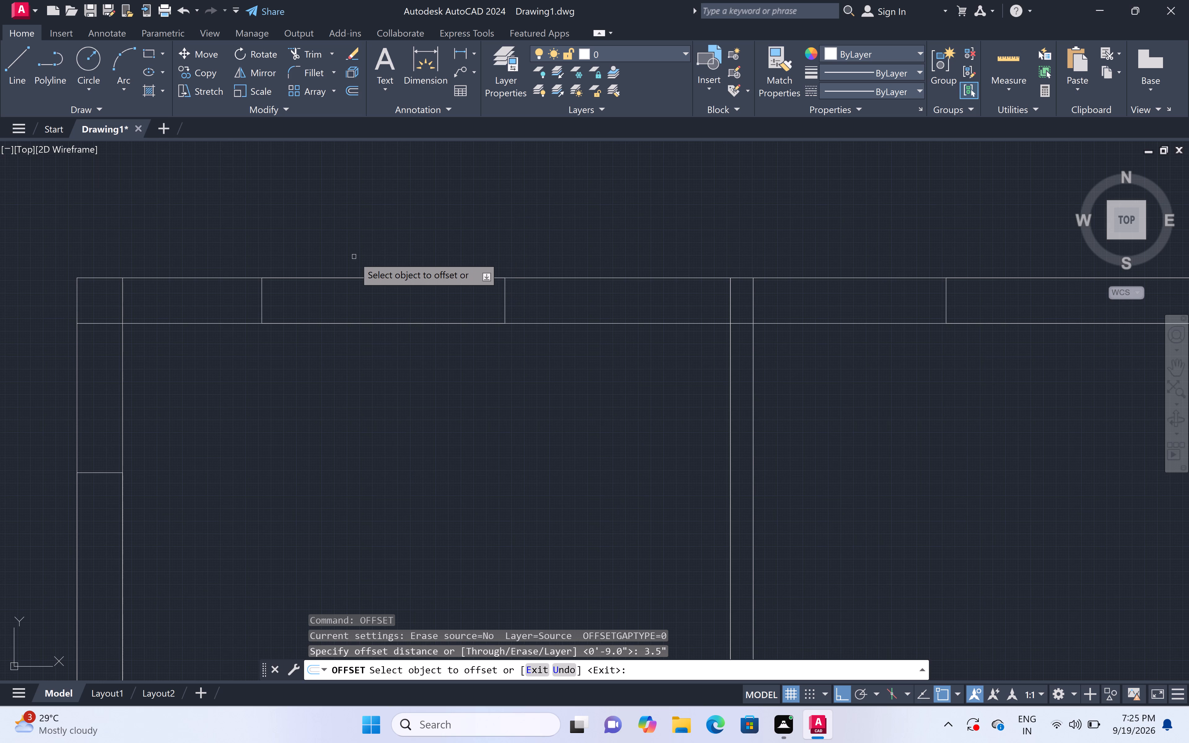
pyautogui.click(347, 277)
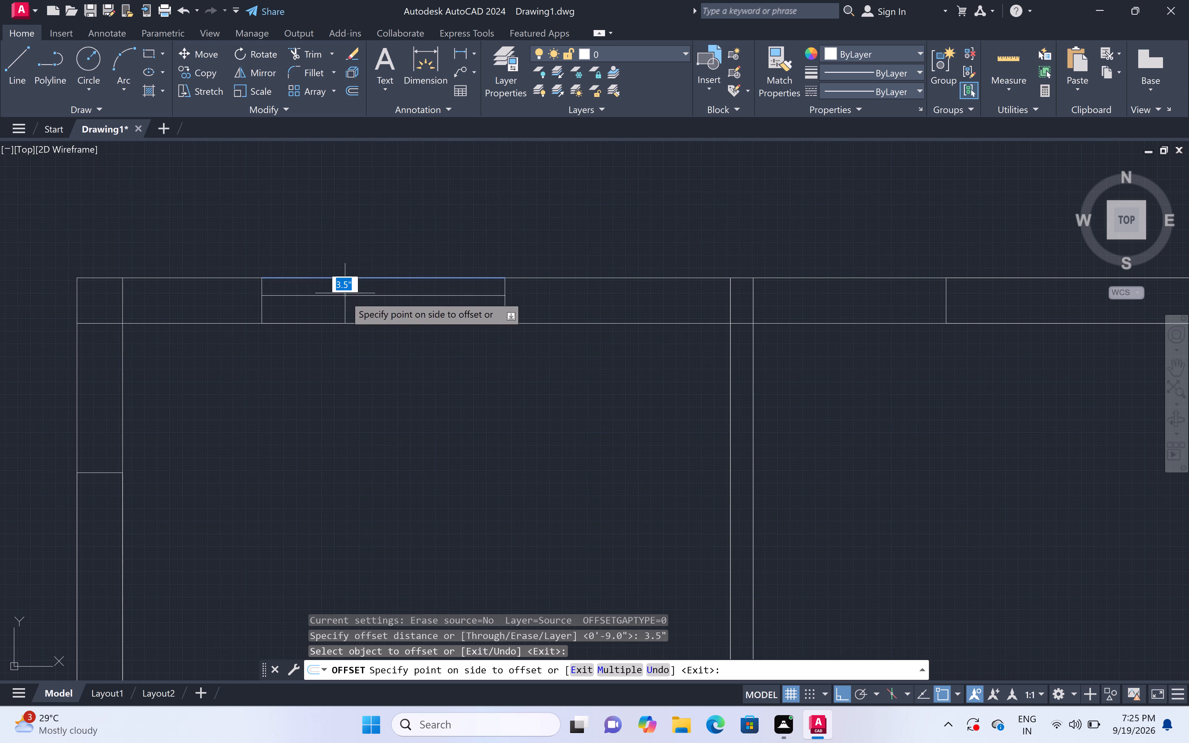
pyautogui.doubleClick(344, 309)
pyautogui.click(345, 324)
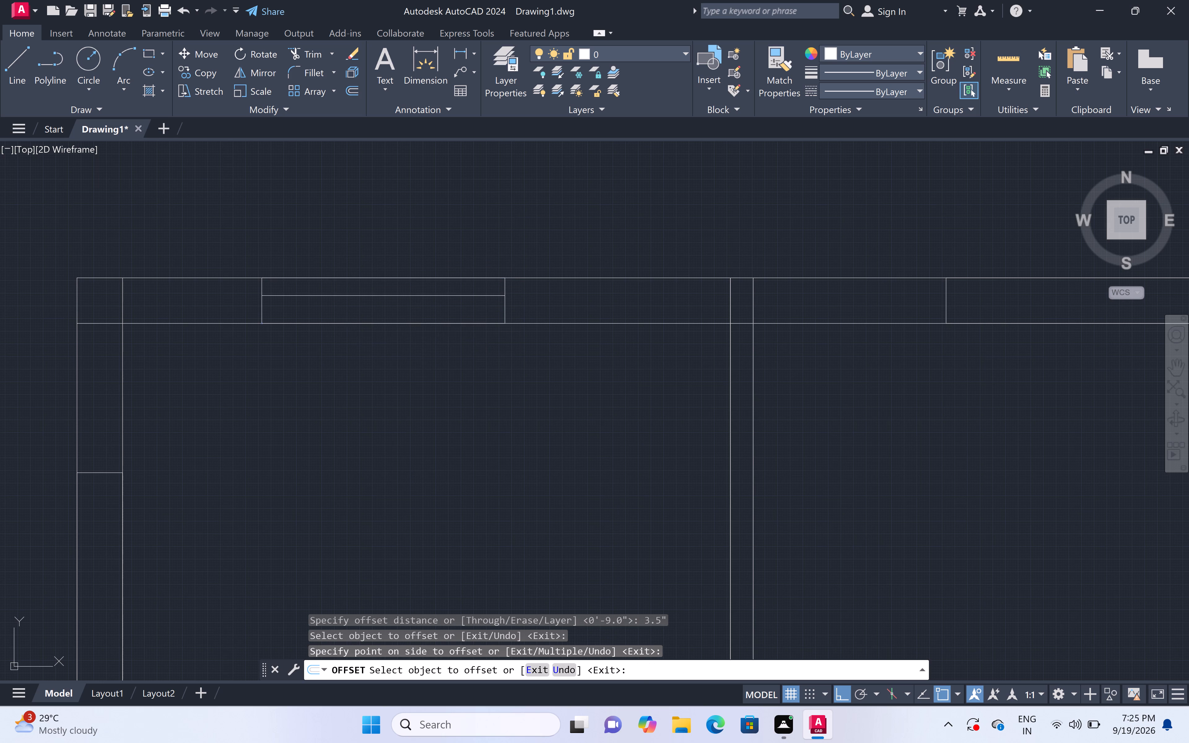
pyautogui.click(352, 279)
# Offset both long edges of the upper left room's left wall opening 3.5" inward to form window lines.
pyautogui.scroll(-2, 355, 272)
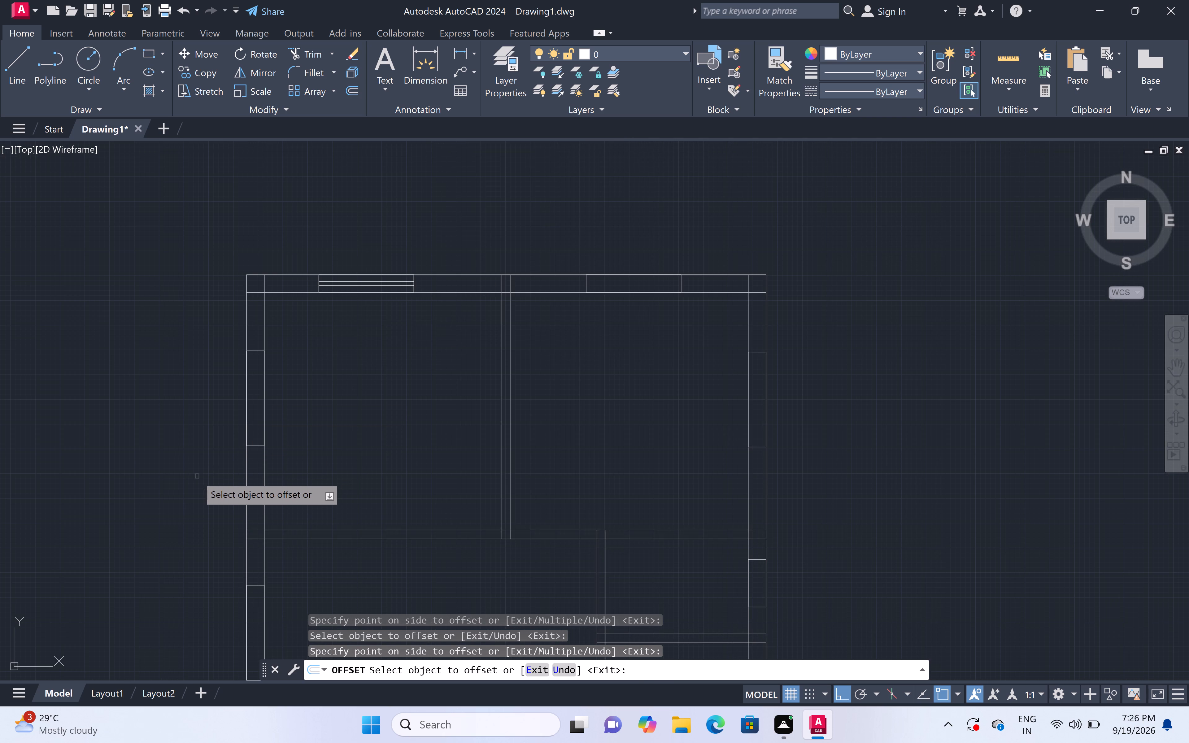
pyautogui.scroll(1, 198, 413)
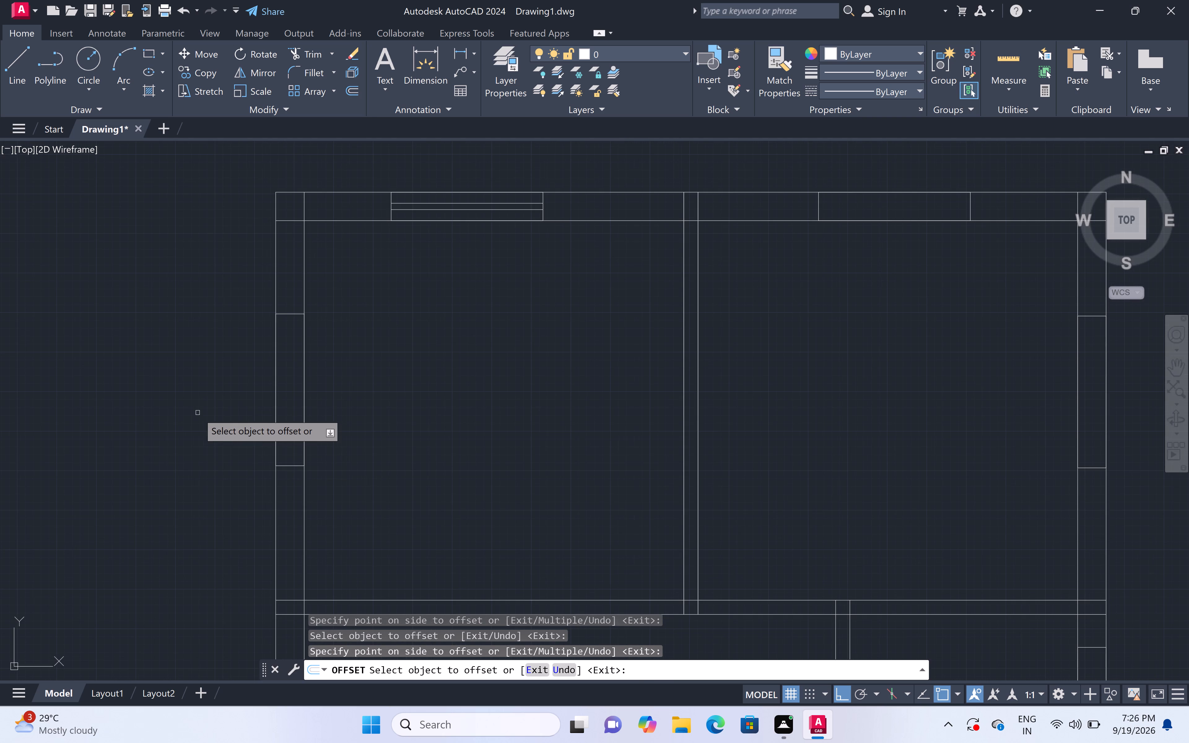
pyautogui.click(304, 400)
pyautogui.click(264, 398)
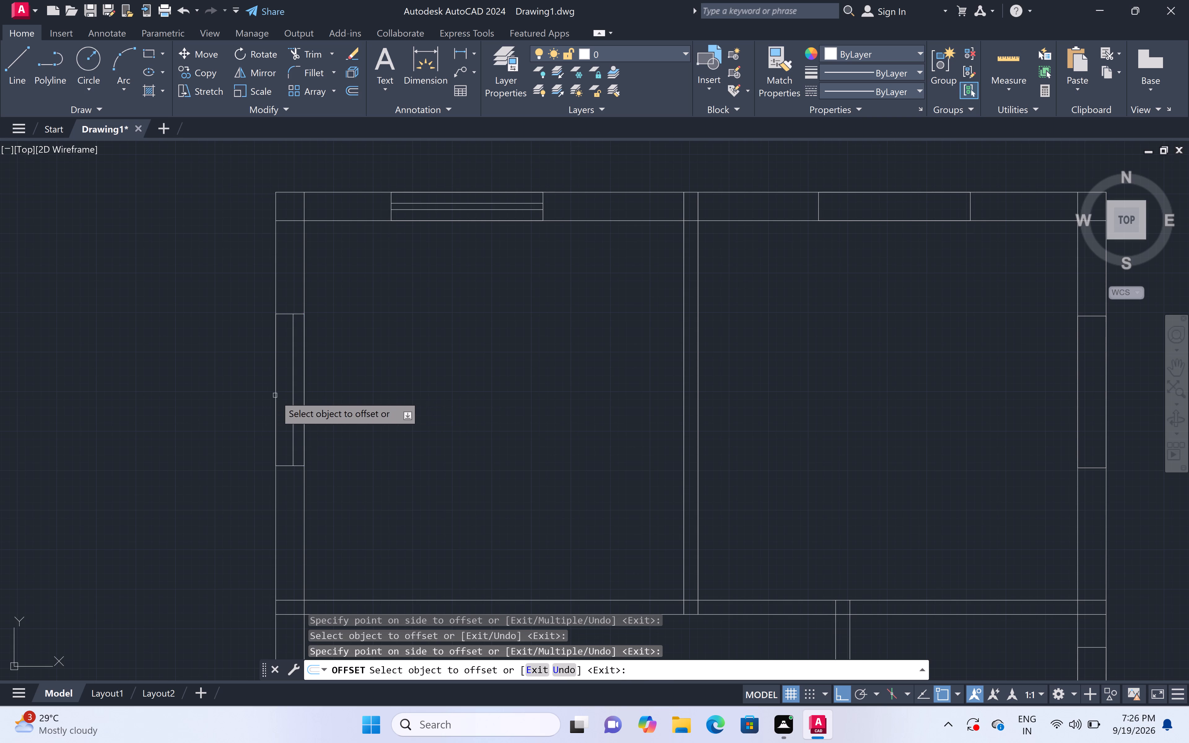
pyautogui.doubleClick(274, 395)
pyautogui.click(342, 391)
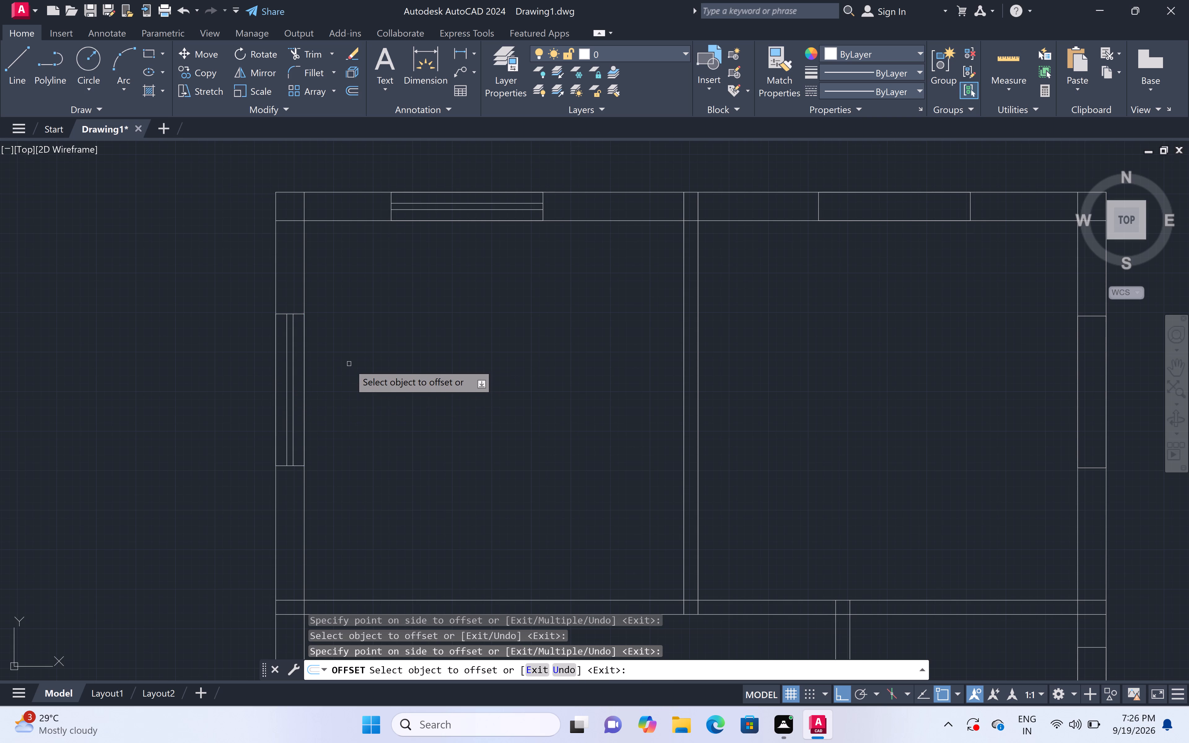
# Offset both long edges of the middle room's left wall opening 3.5" inward to form window lines.
pyautogui.scroll(-4, 349, 364)
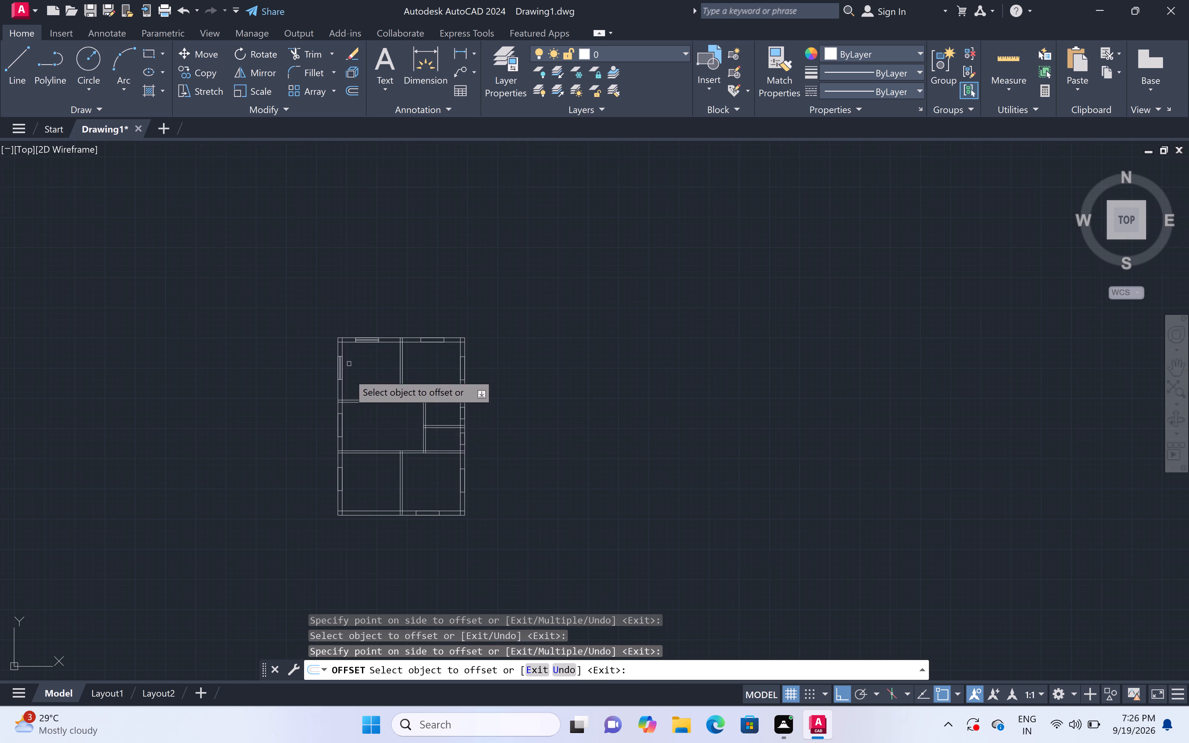
pyautogui.scroll(1, 342, 427)
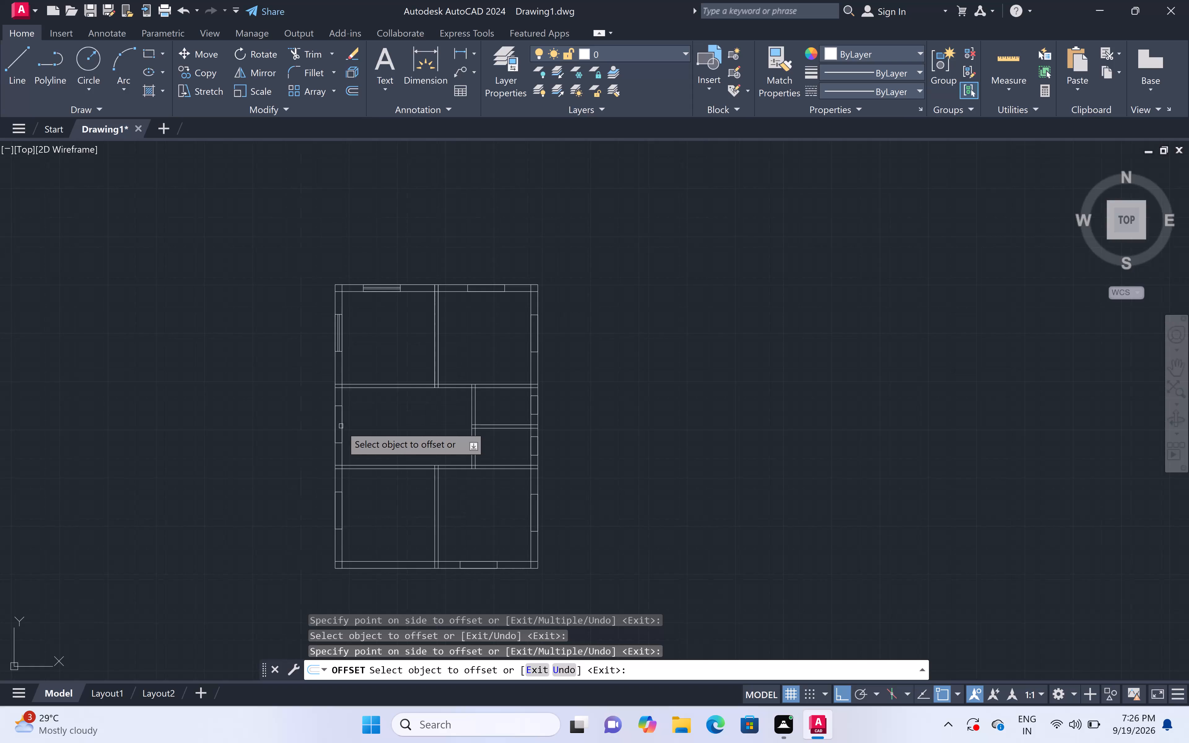
pyautogui.scroll(4, 341, 426)
pyautogui.click(343, 408)
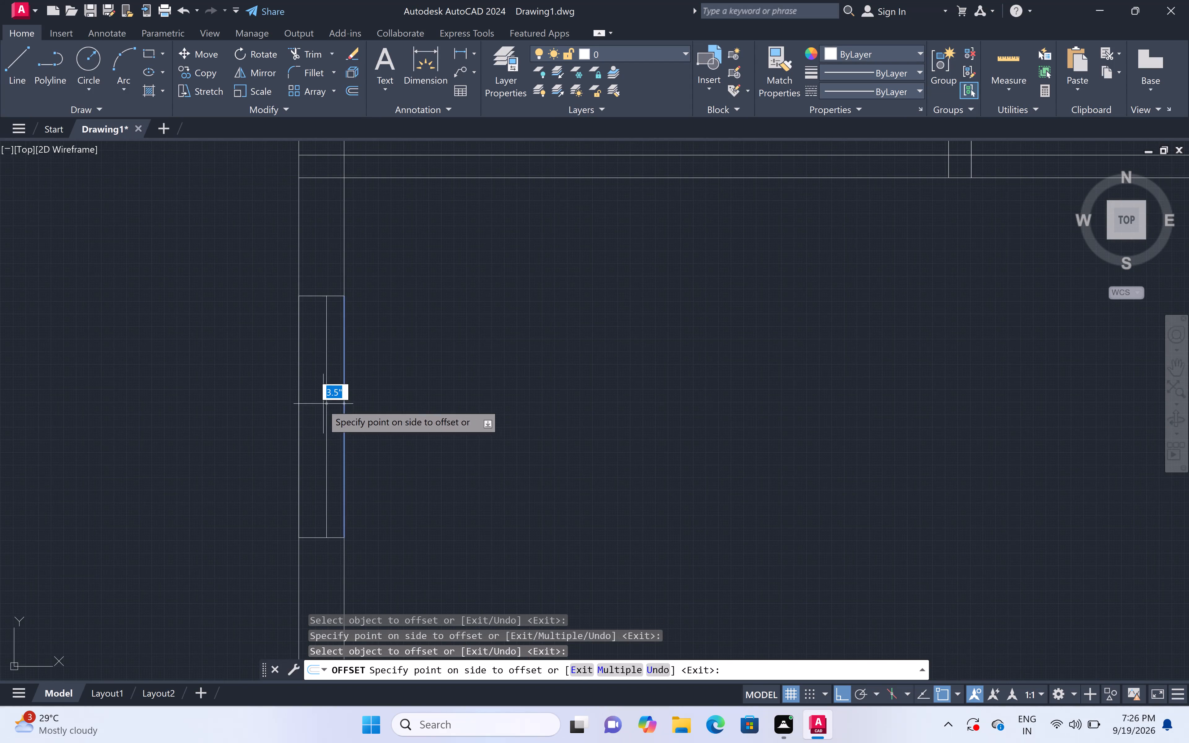
pyautogui.click(307, 399)
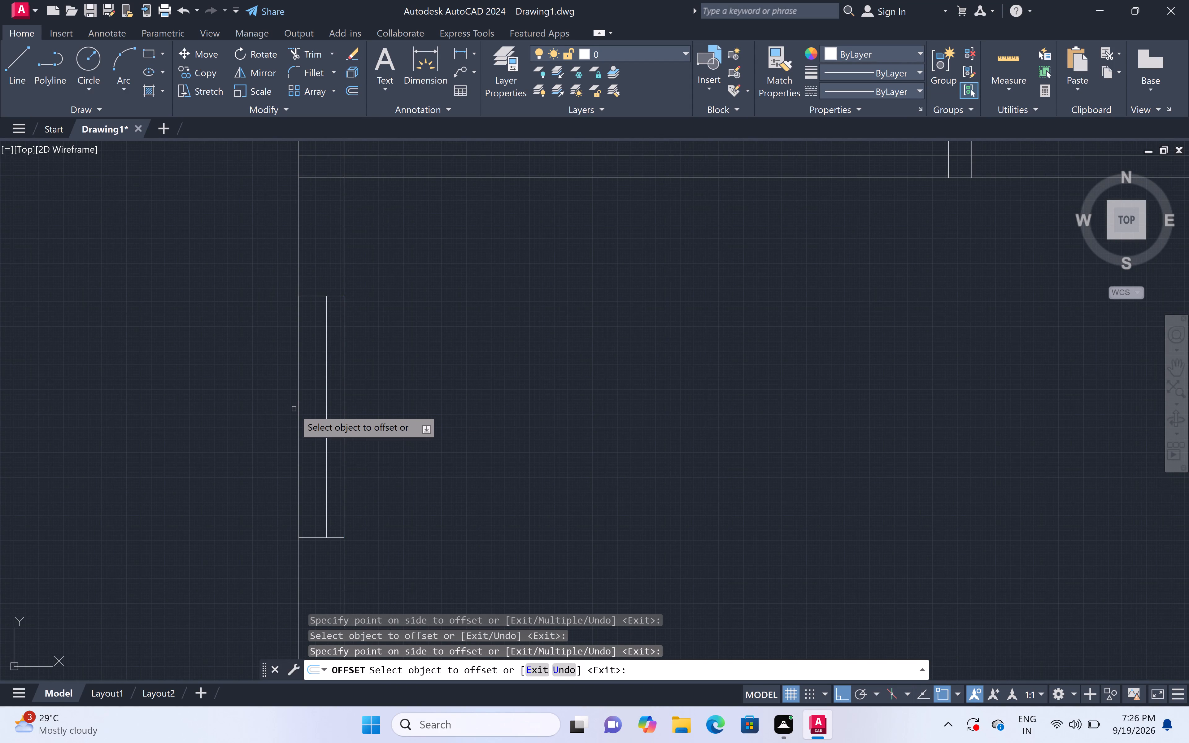
pyautogui.click(298, 409)
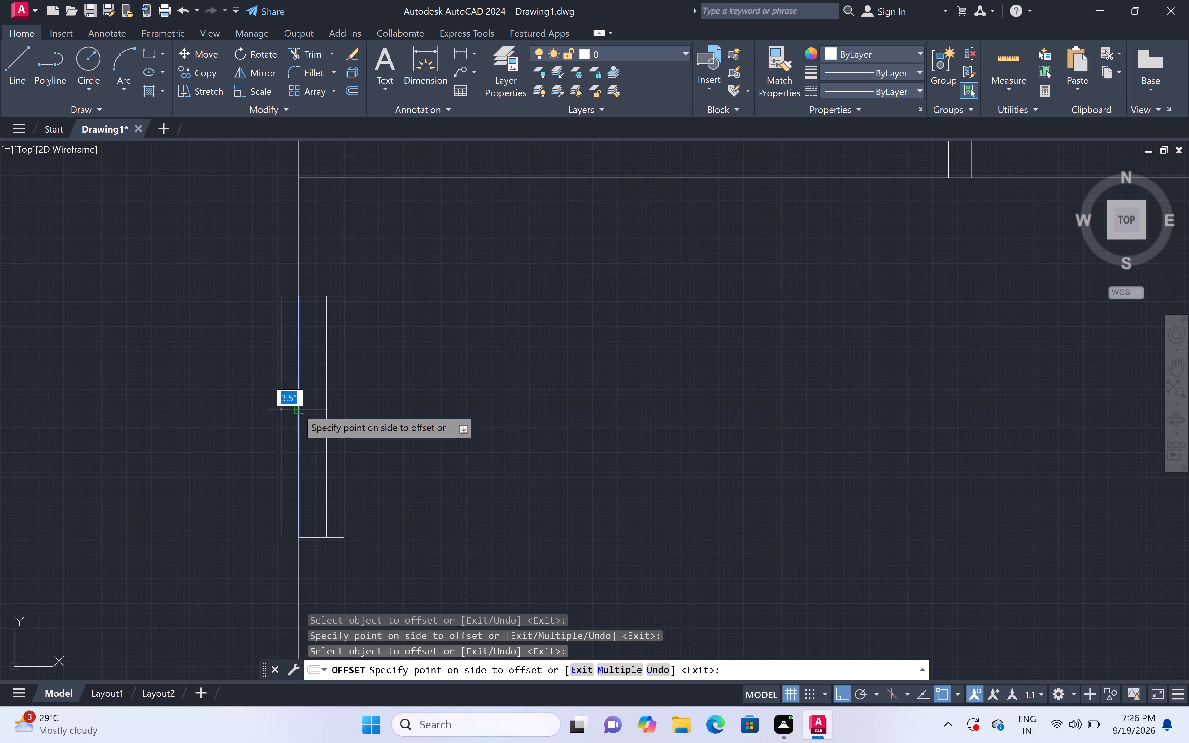
pyautogui.click(400, 412)
# Offset both long edges of the lower left room's left wall opening 3.5" inward to form window lines.
pyautogui.scroll(-4, 401, 399)
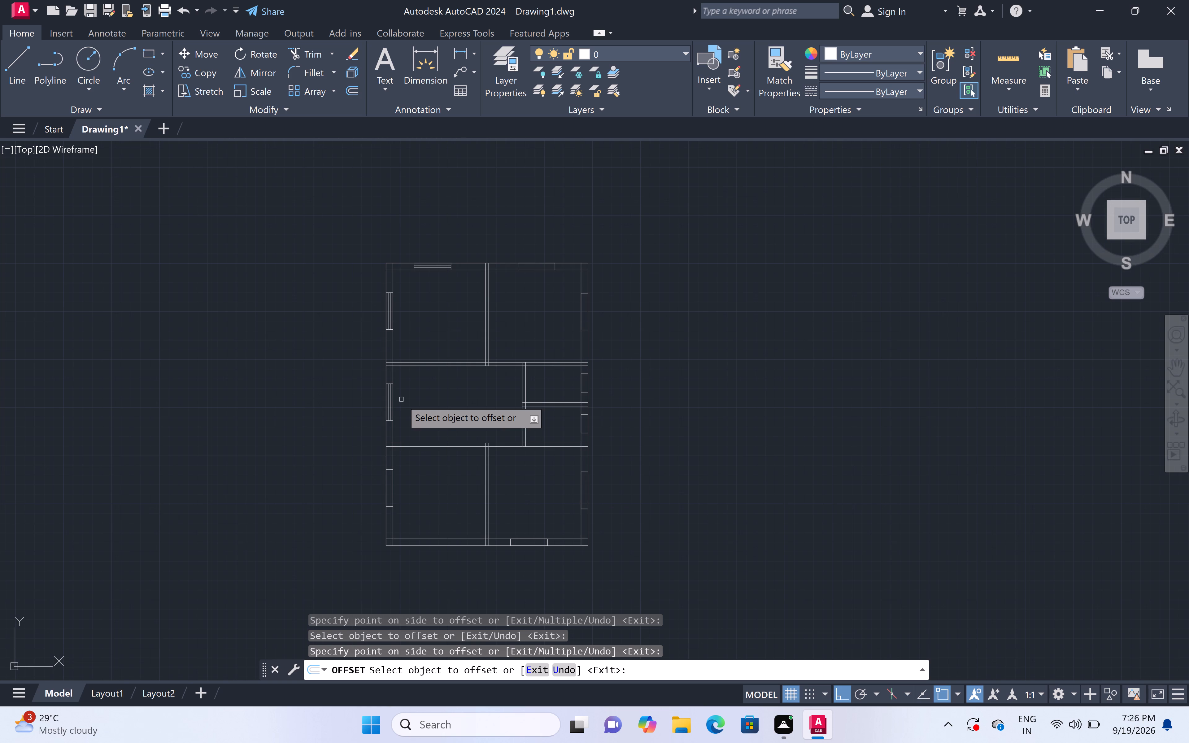
pyautogui.scroll(4, 393, 502)
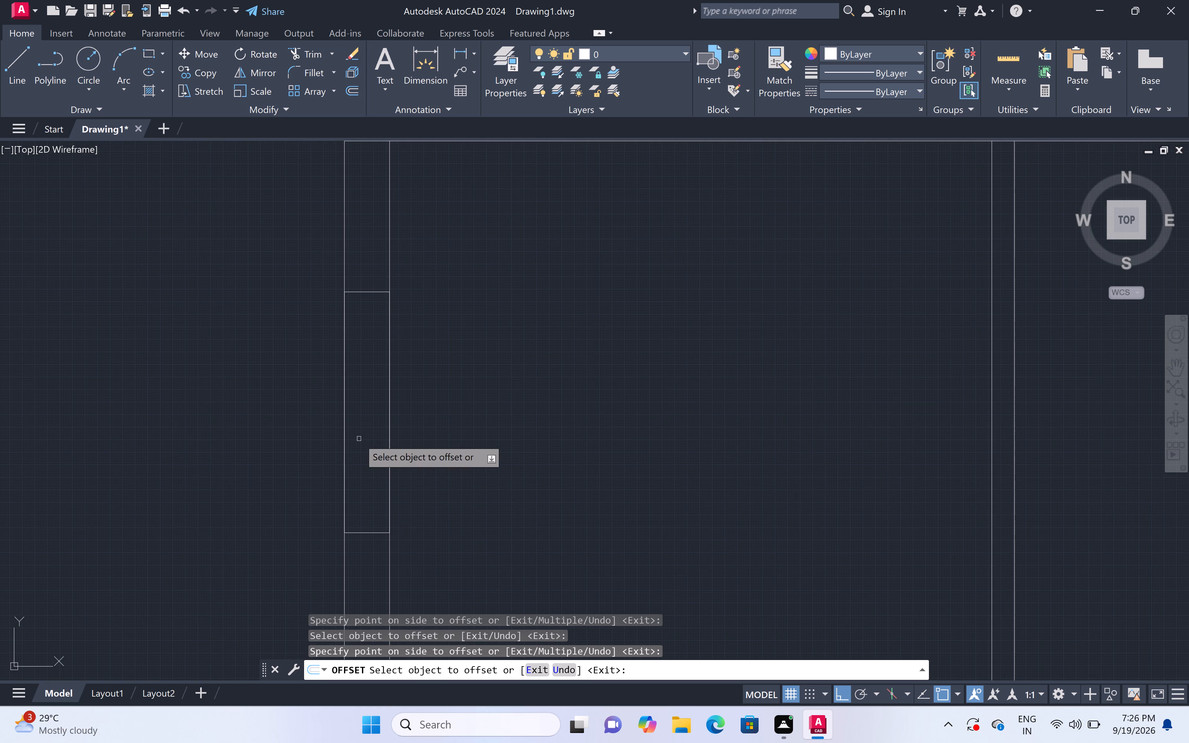
pyautogui.click(344, 449)
pyautogui.click(451, 456)
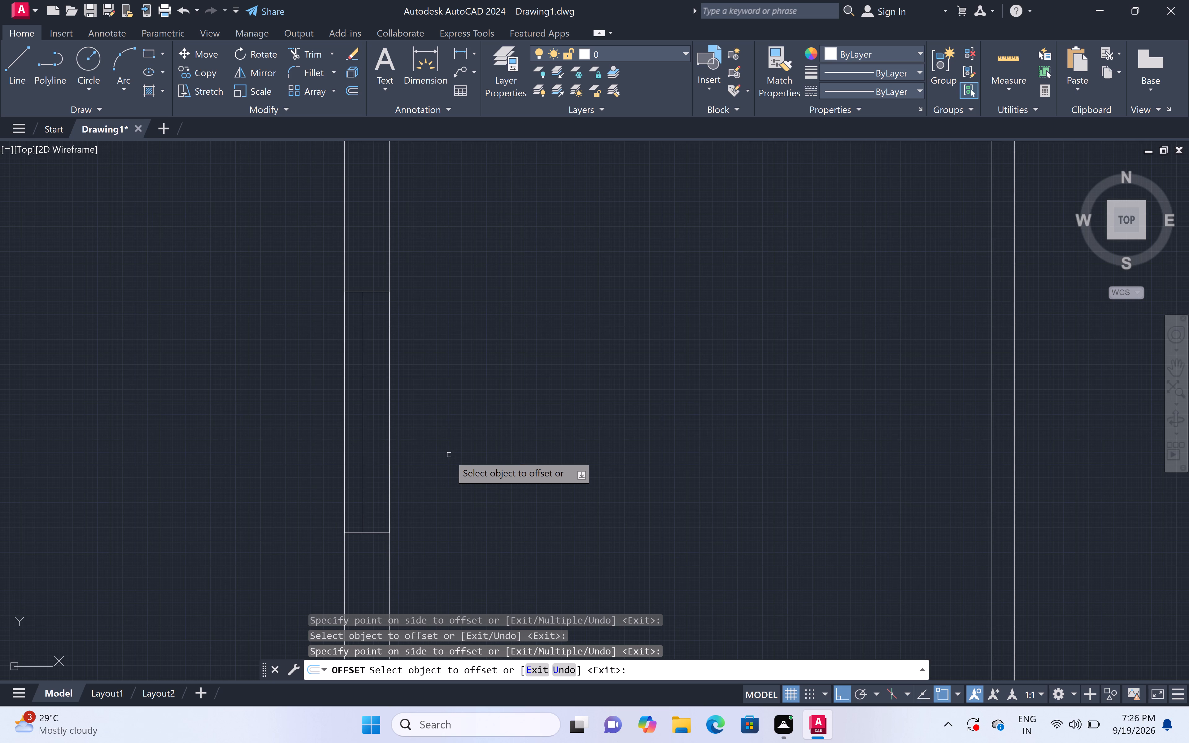
pyautogui.click(390, 456)
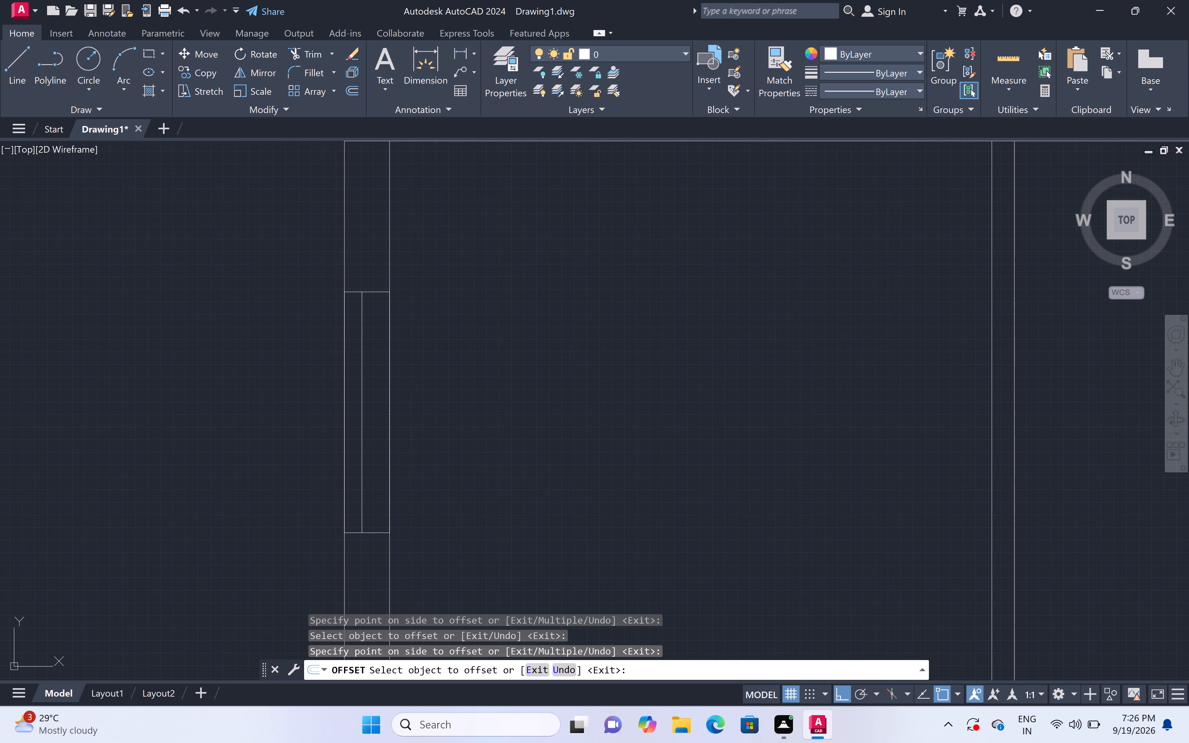
pyautogui.click(249, 453)
# Offset both long edges of the bottom wall opening below the lower right room 3.5" inward to form window lines.
pyautogui.scroll(-2, 380, 374)
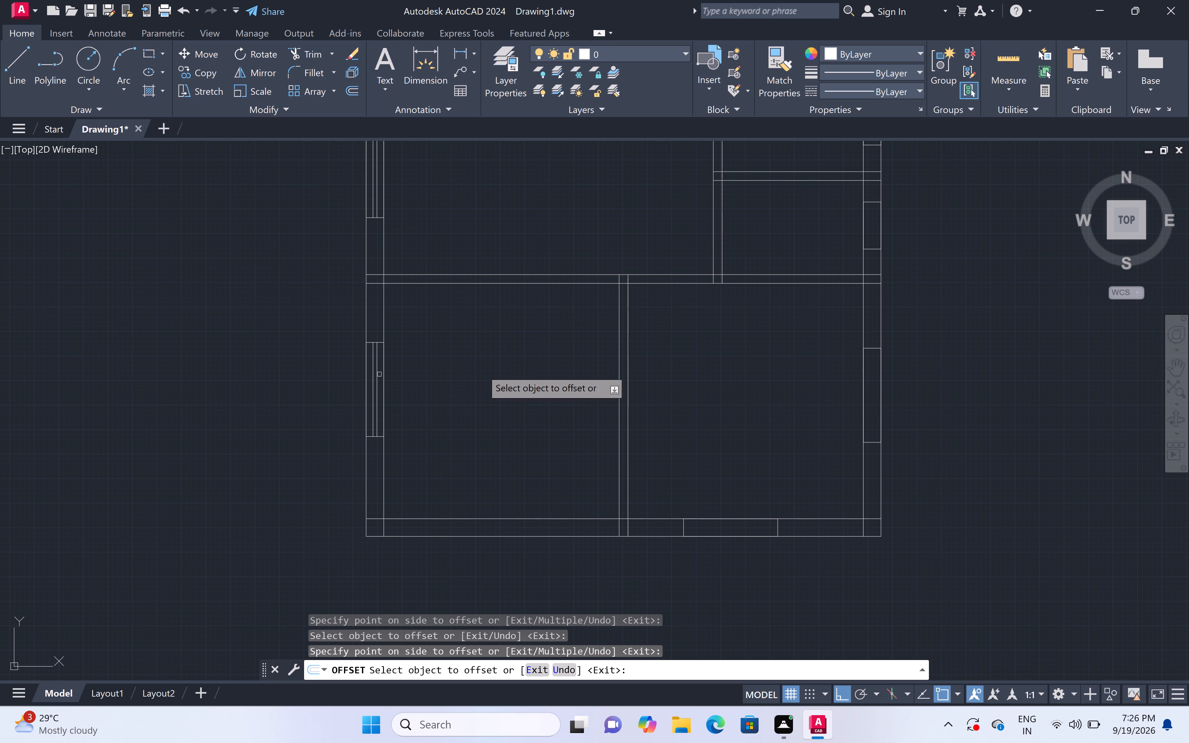
pyautogui.scroll(-3, 472, 383)
pyautogui.scroll(3, 550, 397)
pyautogui.scroll(2, 444, 450)
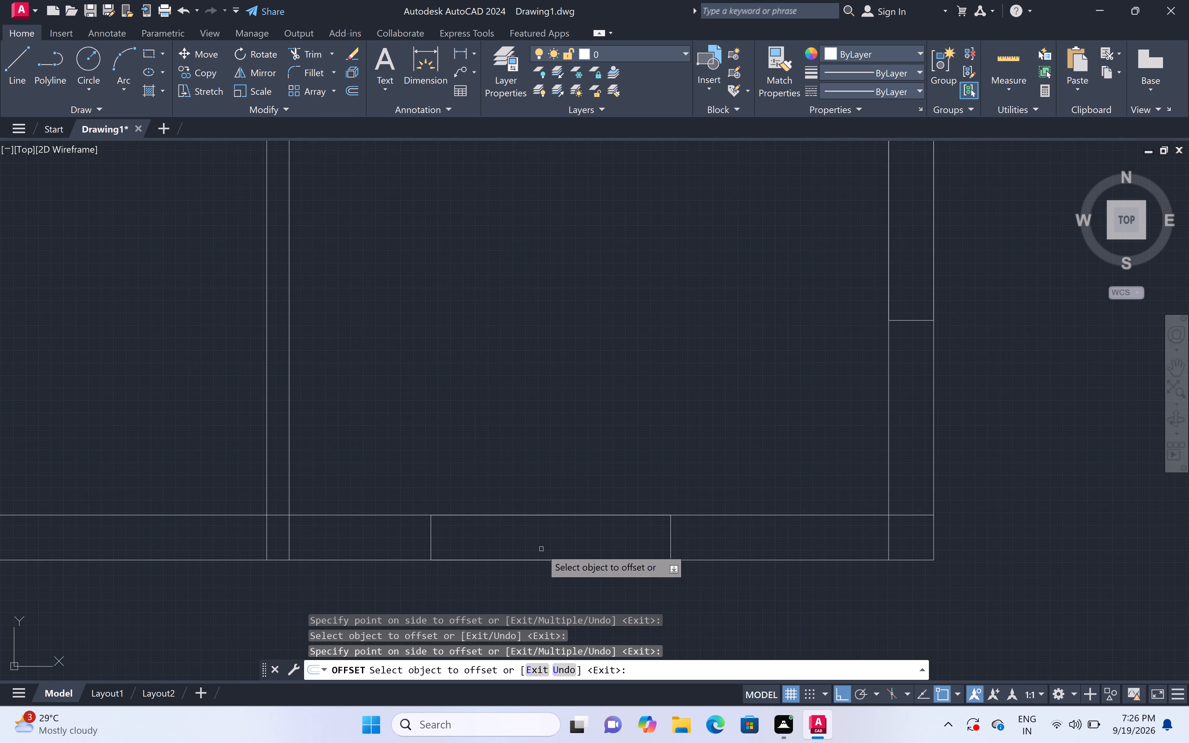
pyautogui.doubleClick(540, 560)
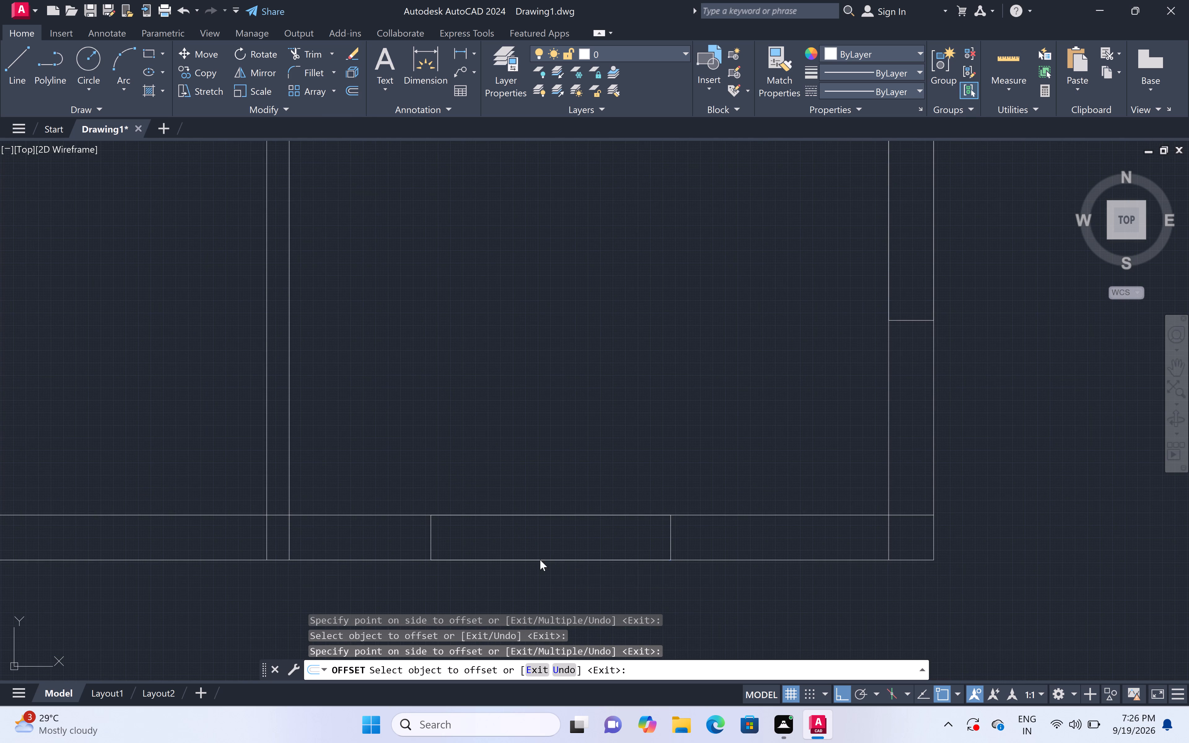
pyautogui.click(535, 492)
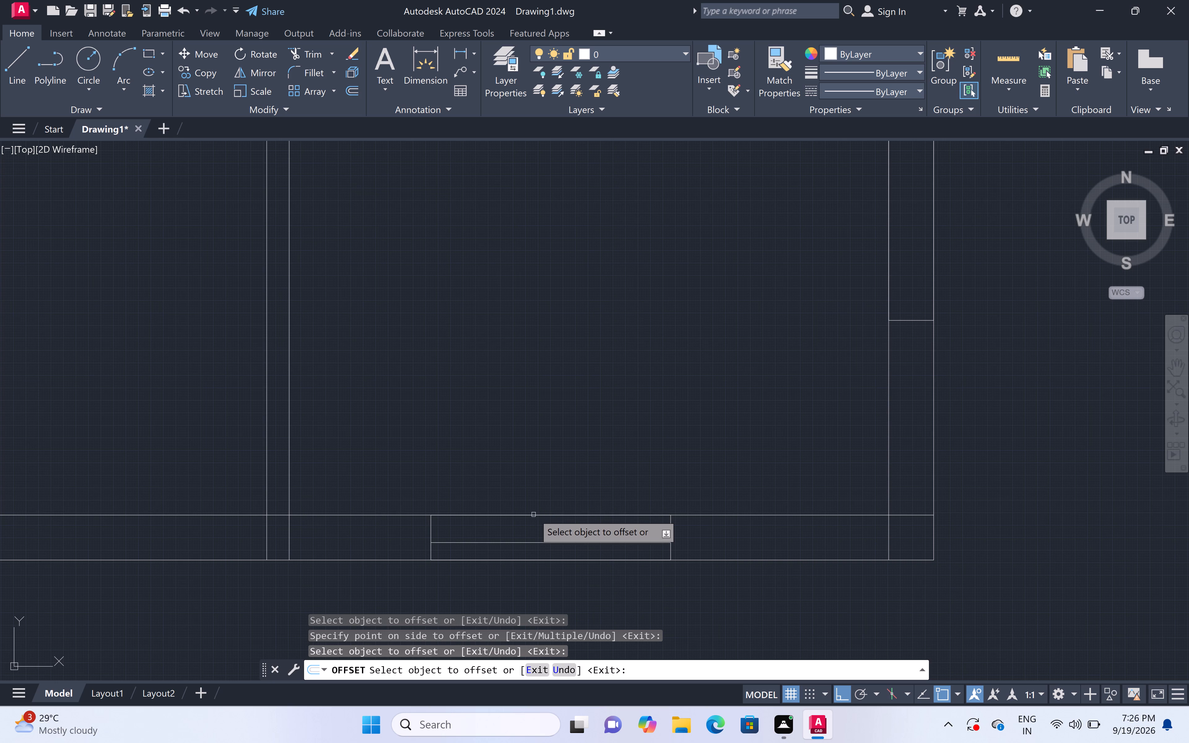
pyautogui.doubleClick(534, 515)
pyautogui.doubleClick(532, 570)
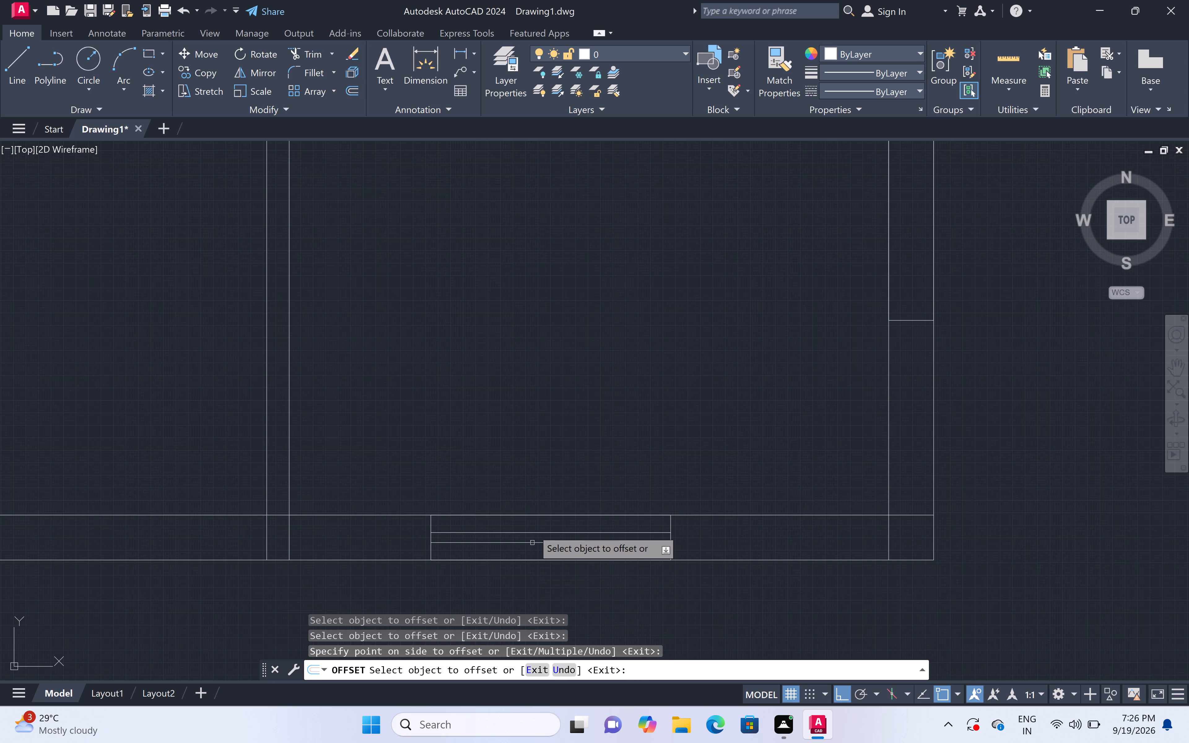
# Offset both long edges of the lower right room's right wall opening 3.5" inward to form window lines.
pyautogui.scroll(-4, 536, 495)
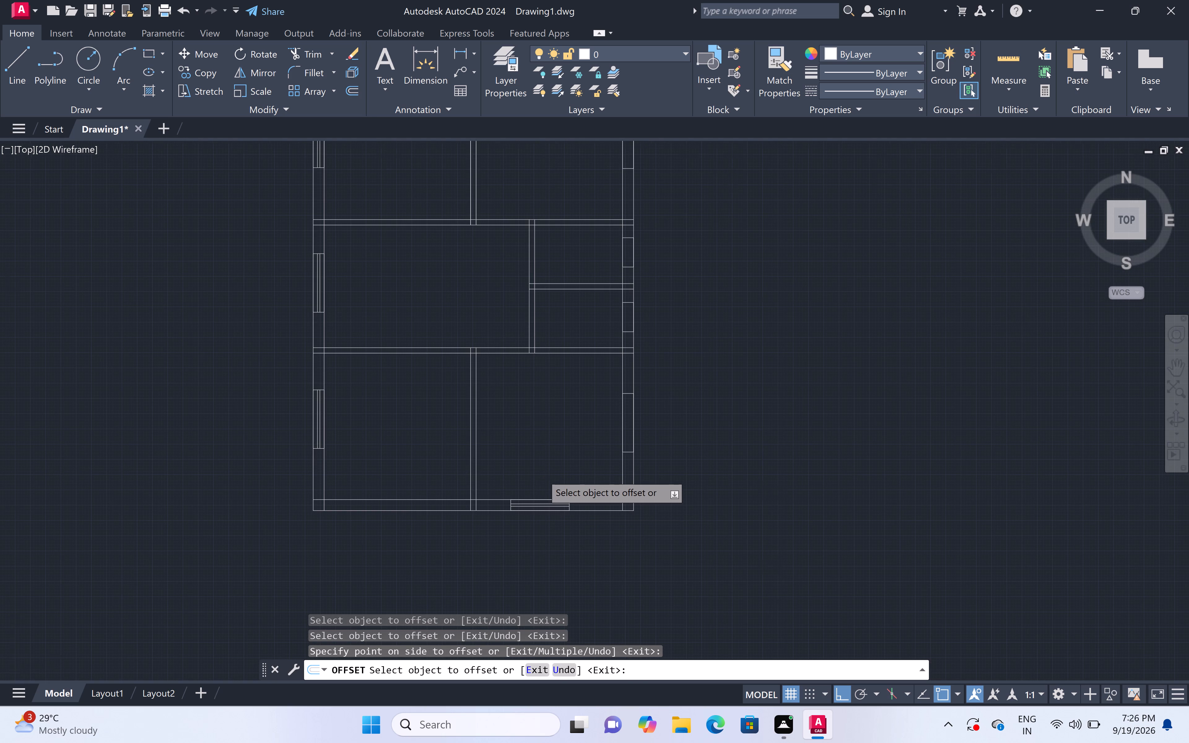
pyautogui.scroll(-1, 542, 474)
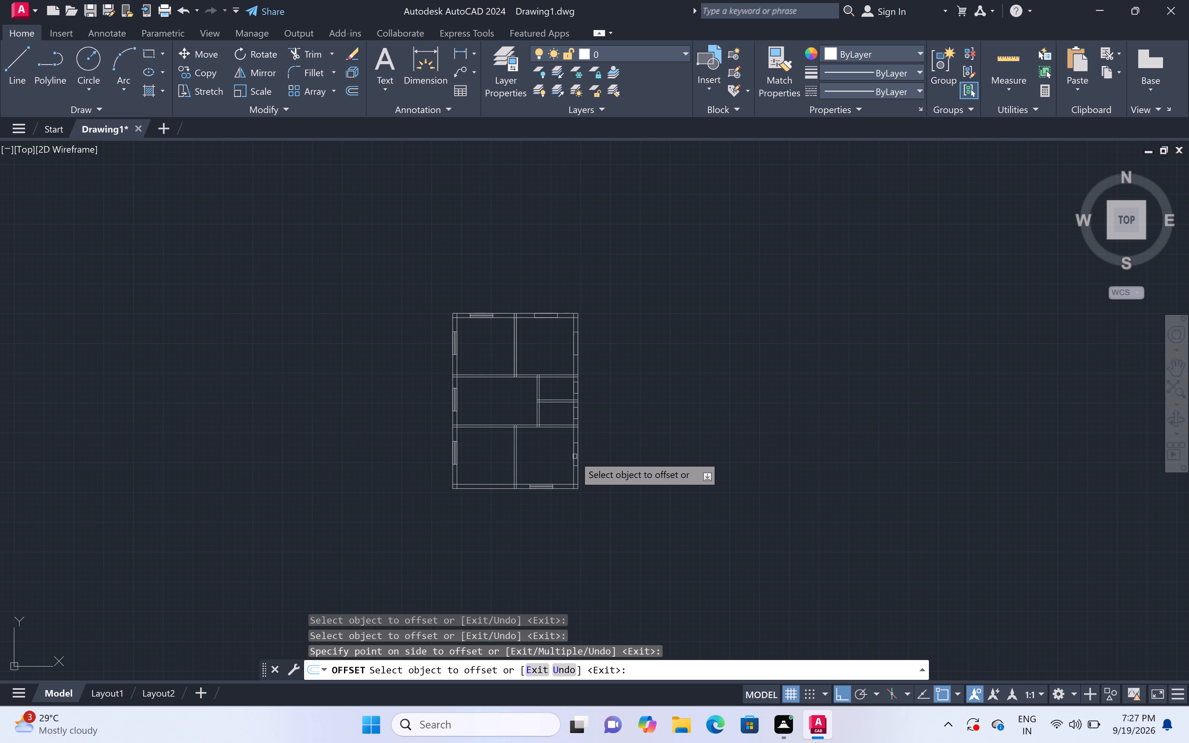
pyautogui.scroll(7, 575, 456)
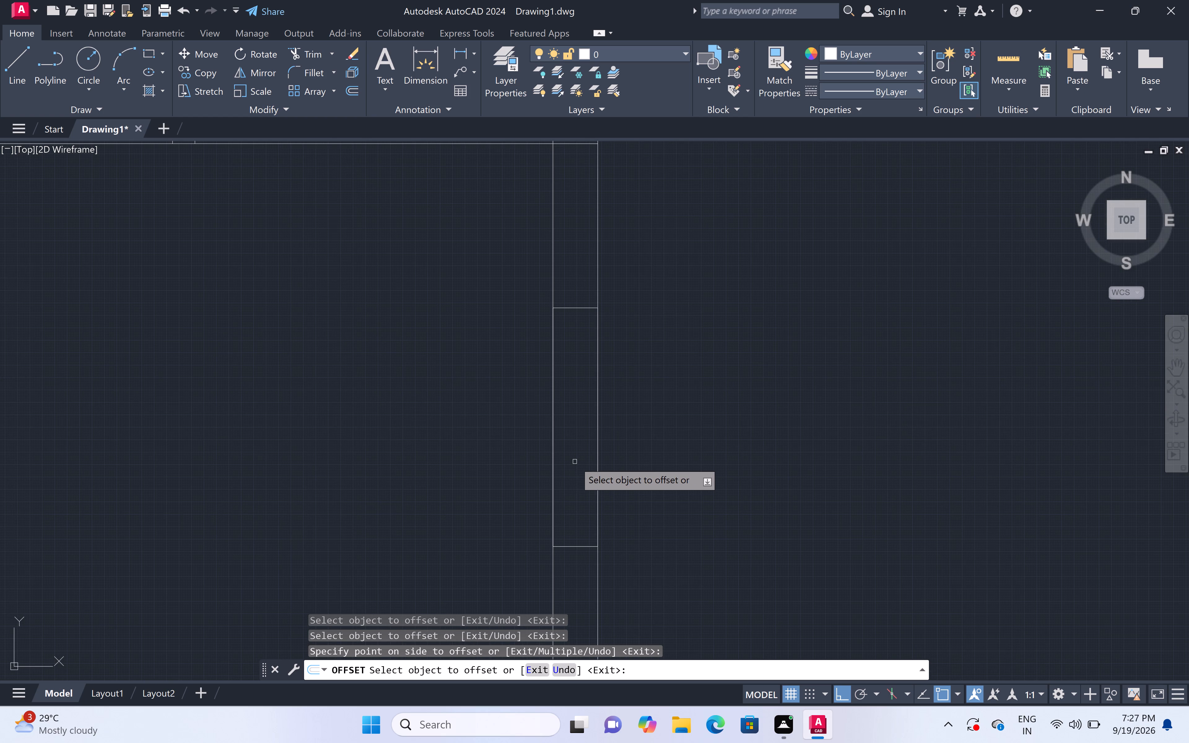
pyautogui.doubleClick(553, 482)
pyautogui.click(612, 482)
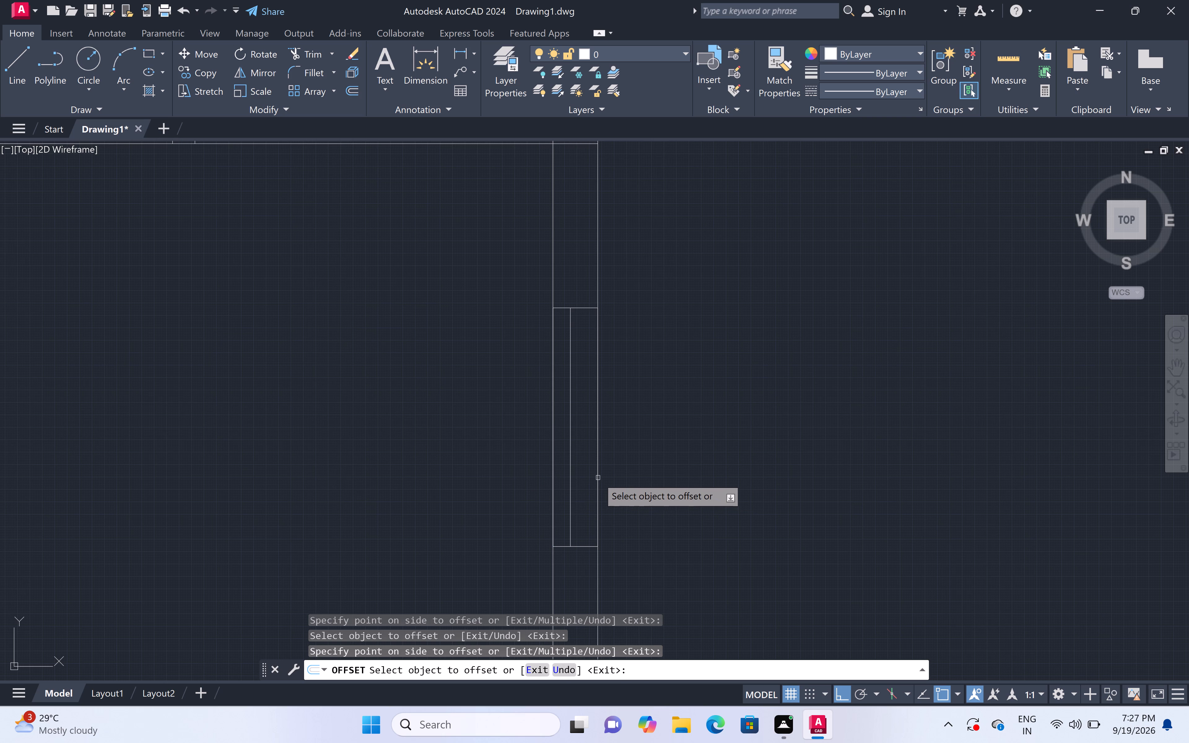
pyautogui.click(597, 474)
pyautogui.click(560, 464)
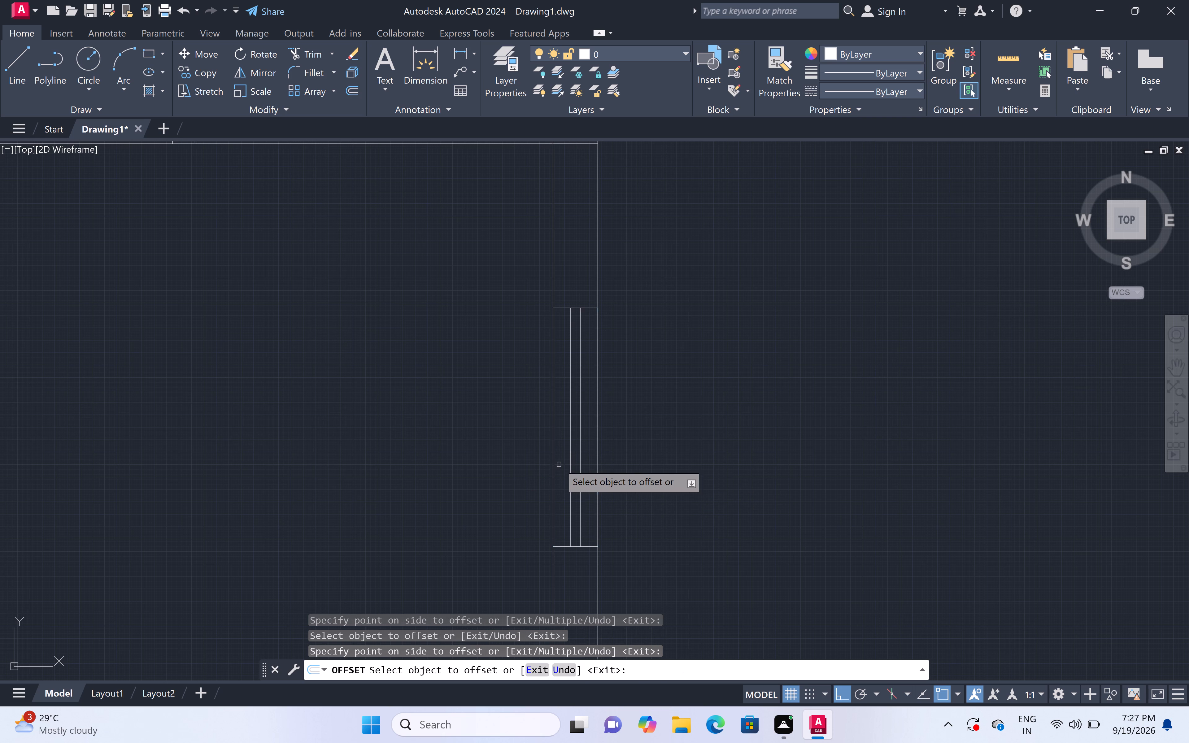
# Offset both long edges of the lower small room's 2' right wall opening 3.5" inward to form window lines.
pyautogui.scroll(-5, 559, 457)
pyautogui.scroll(6, 559, 408)
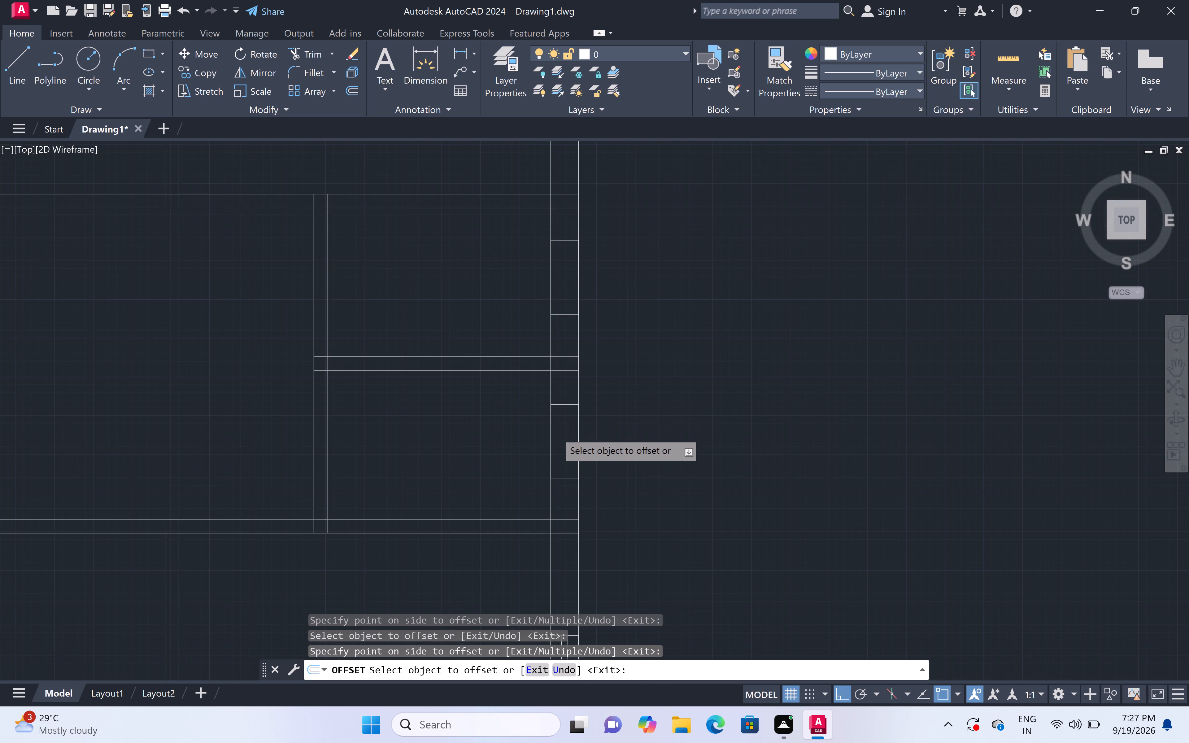
pyautogui.click(540, 450)
pyautogui.click(602, 450)
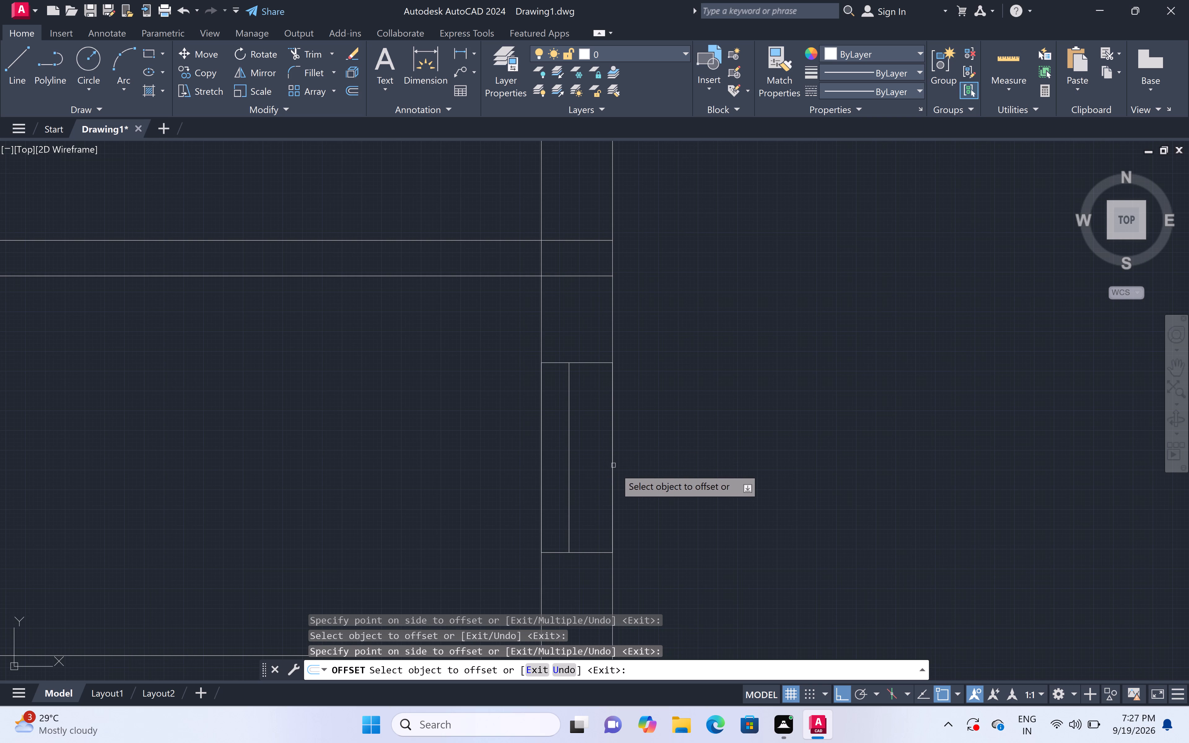
pyautogui.click(614, 468)
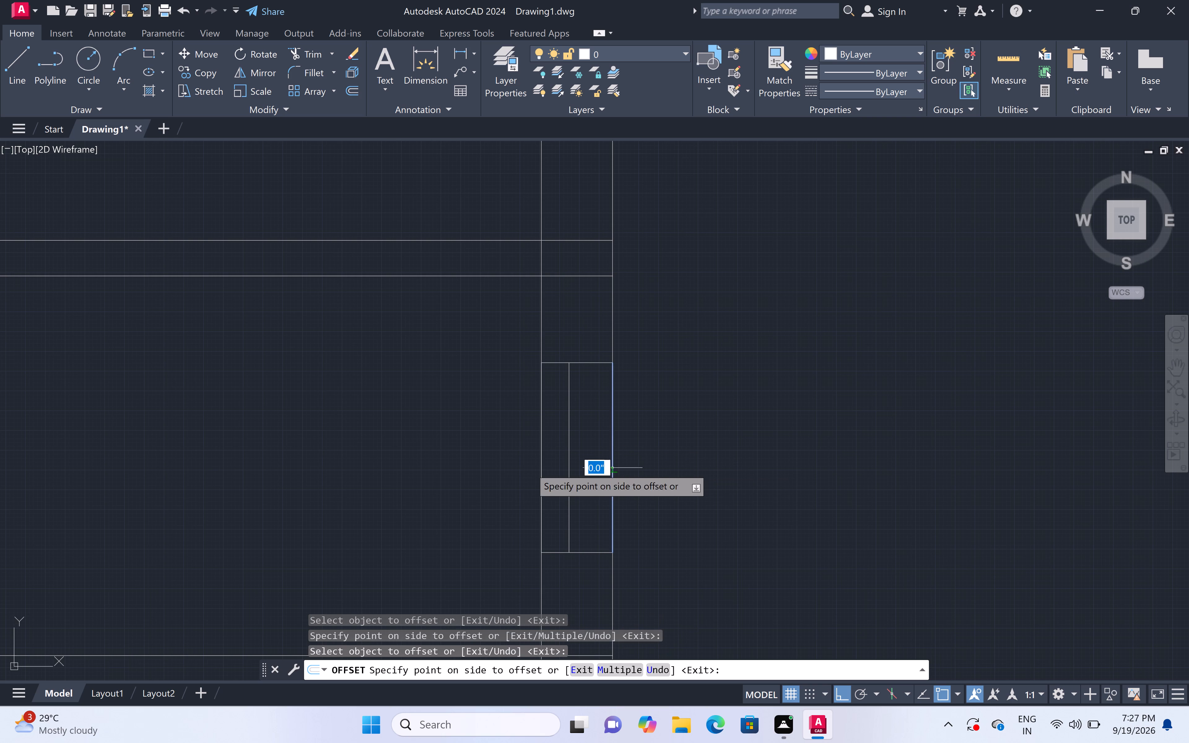
pyautogui.click(510, 468)
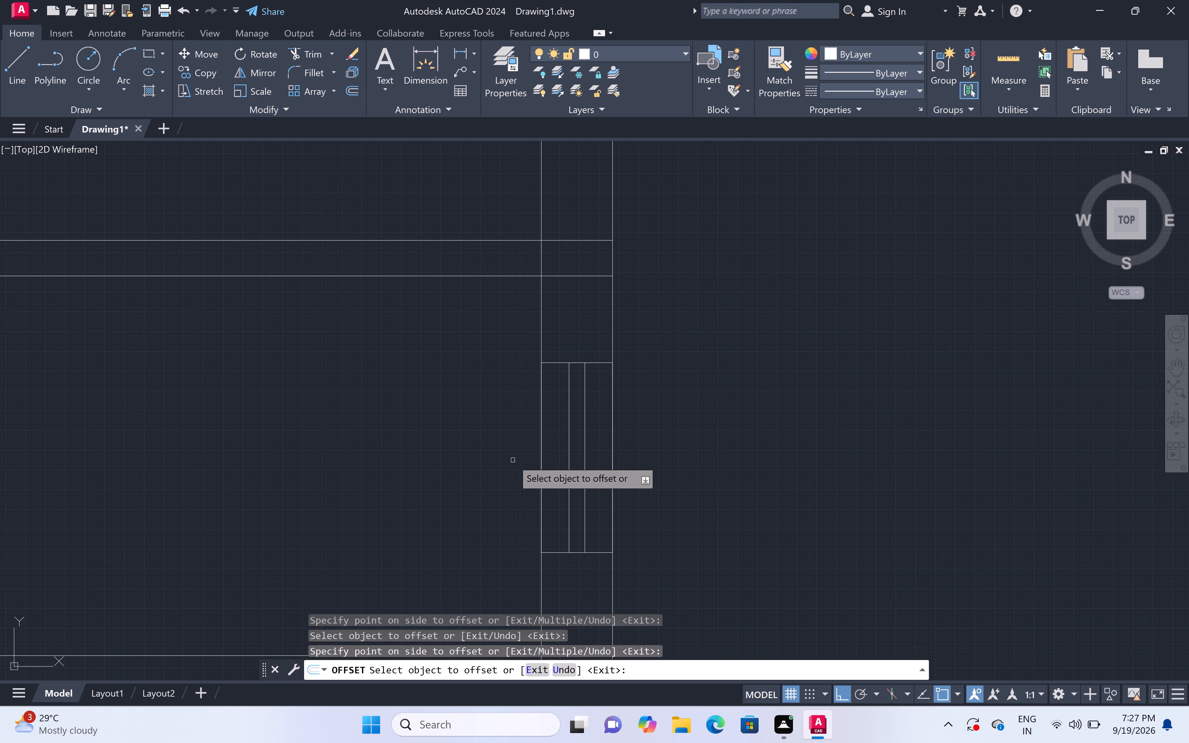
# Offset both long edges of the upper small room's 2' right wall opening 3.5" inward to form window lines.
pyautogui.scroll(-4, 513, 460)
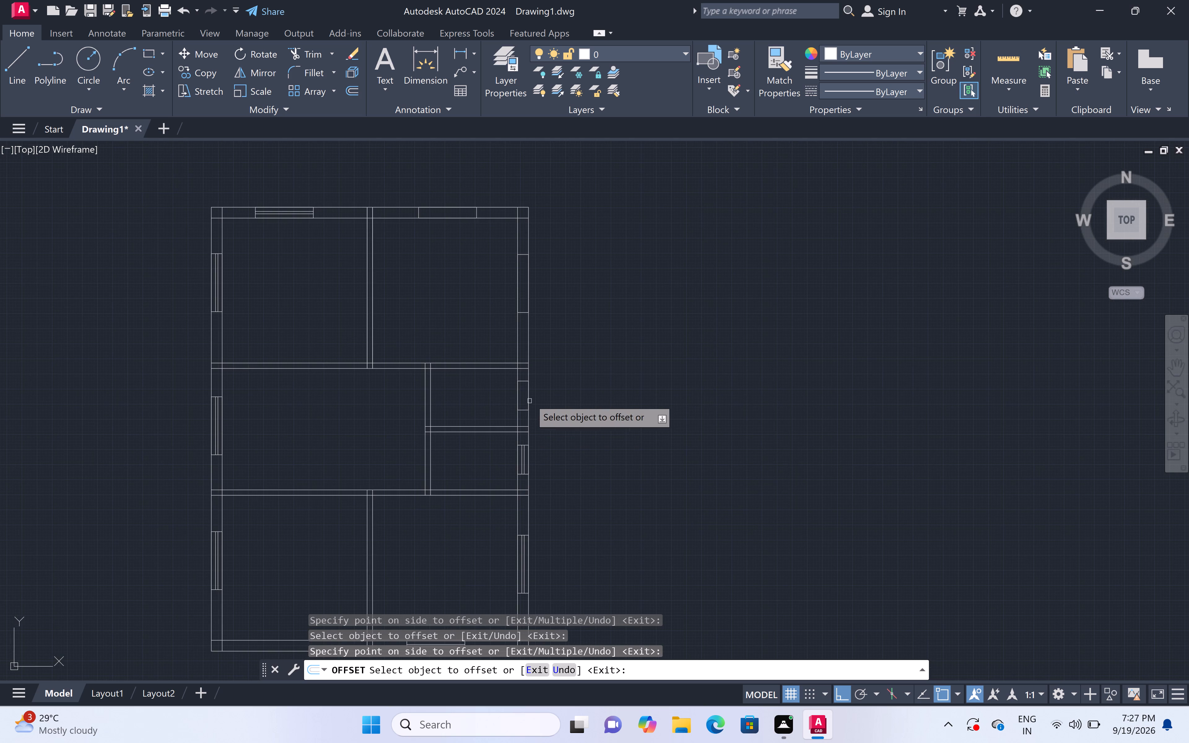
pyautogui.scroll(4, 527, 386)
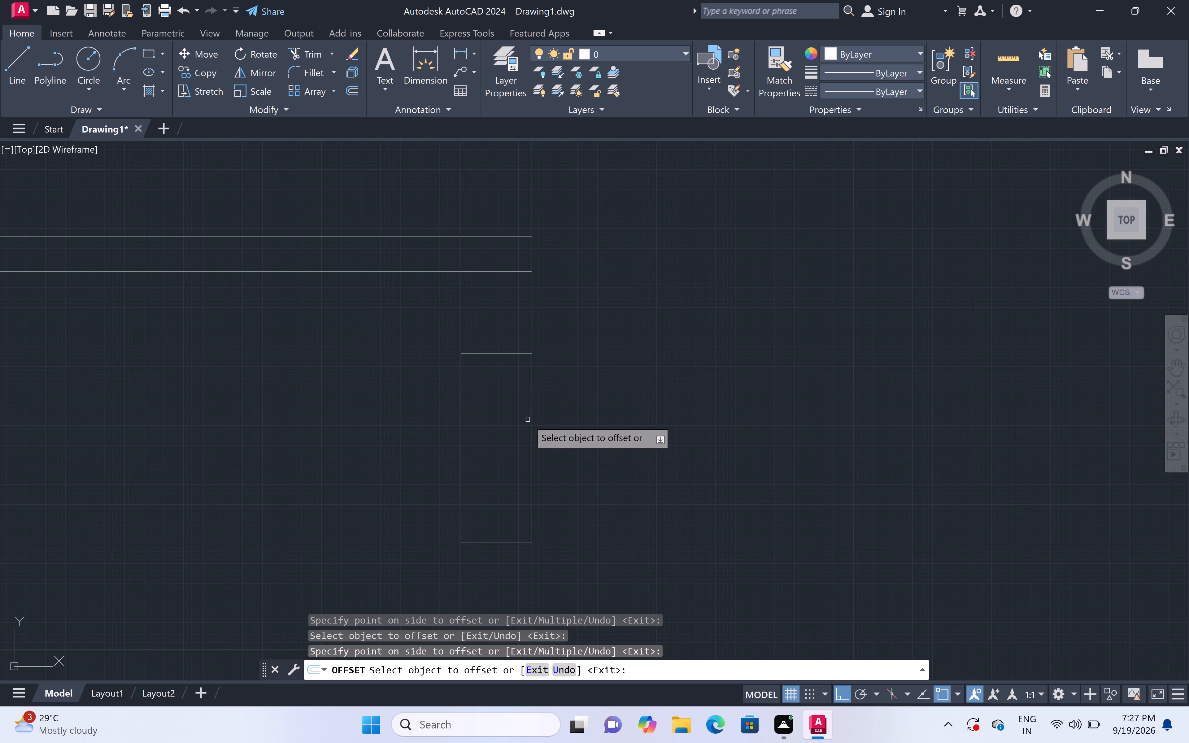
pyautogui.click(532, 423)
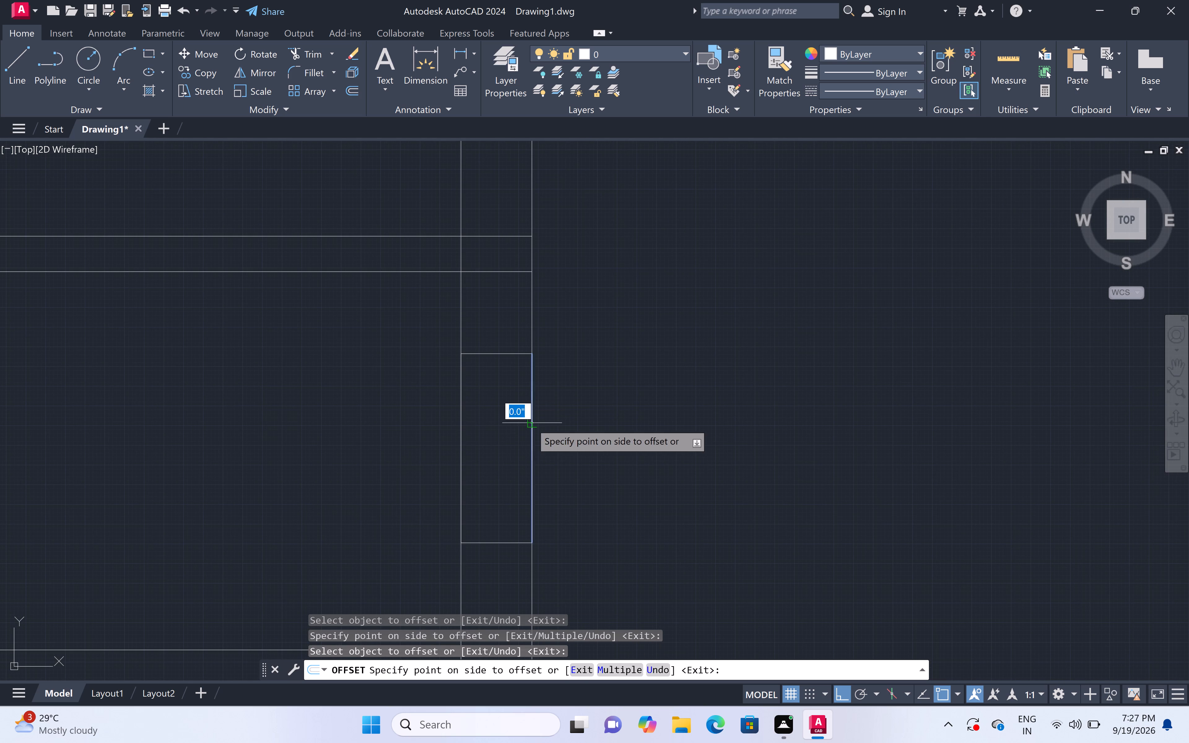
pyautogui.doubleClick(463, 421)
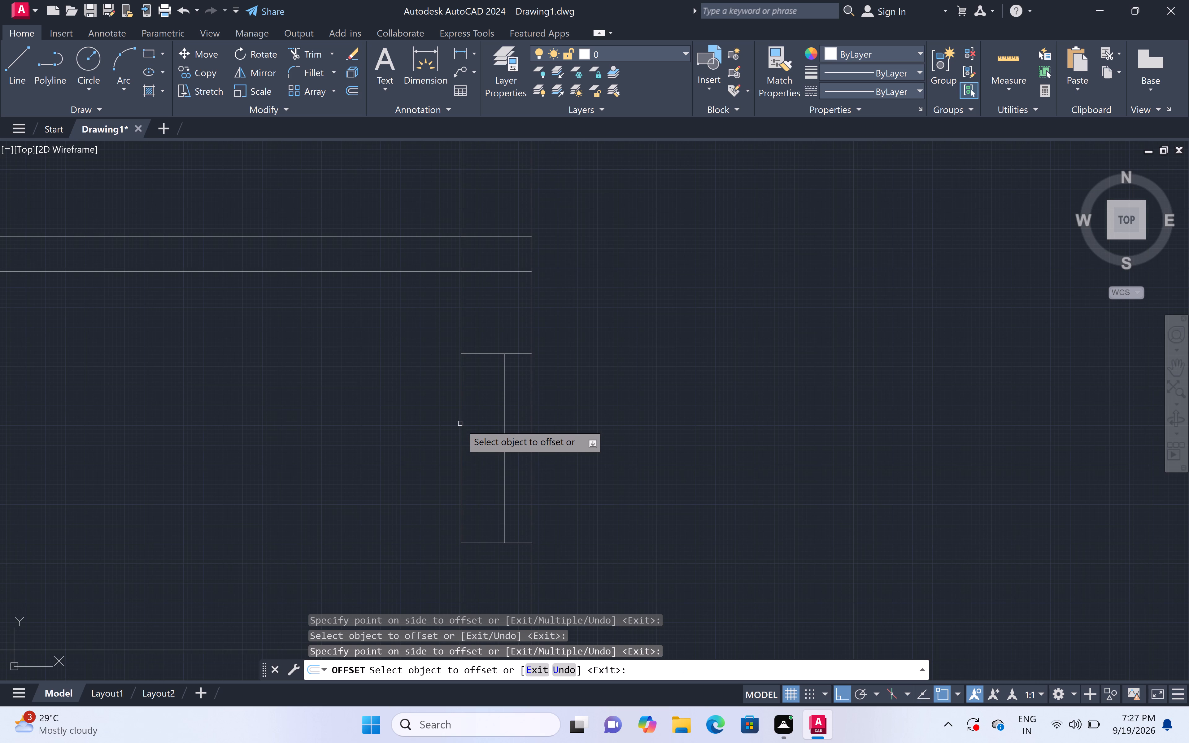
pyautogui.doubleClick(460, 424)
pyautogui.moveTo(465, 424); pyautogui.dragTo(471, 425)
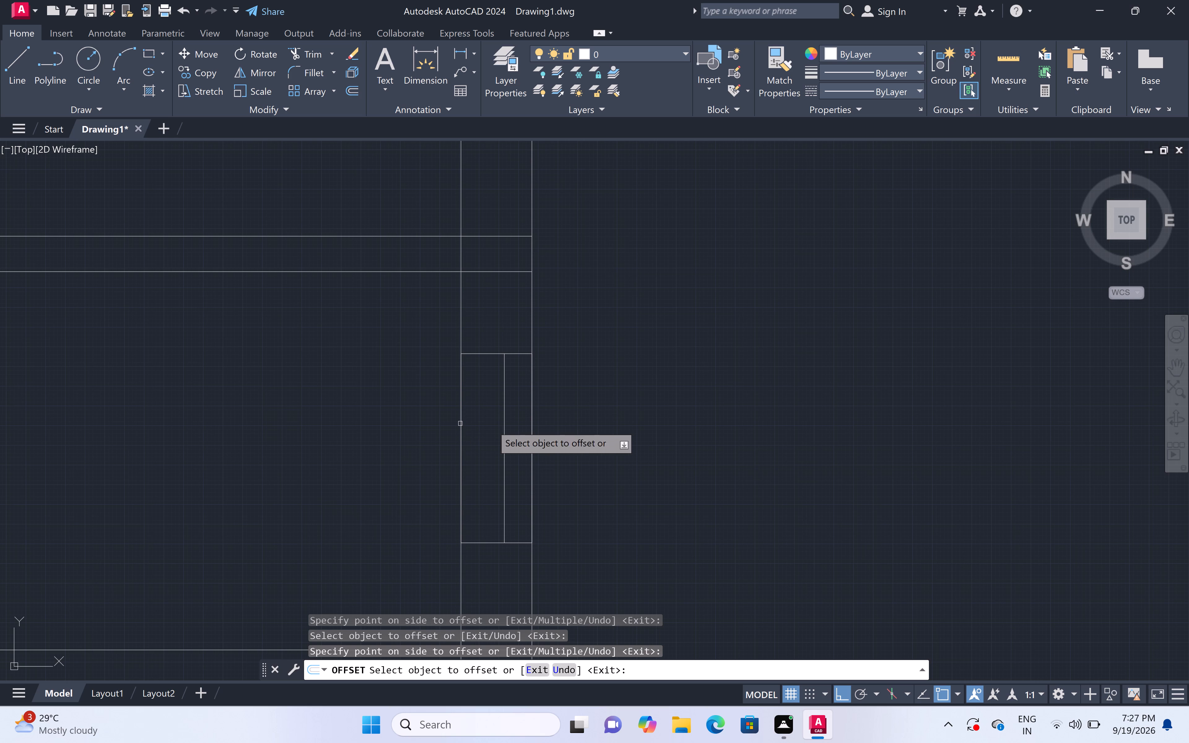
pyautogui.click(461, 441)
pyautogui.doubleClick(541, 443)
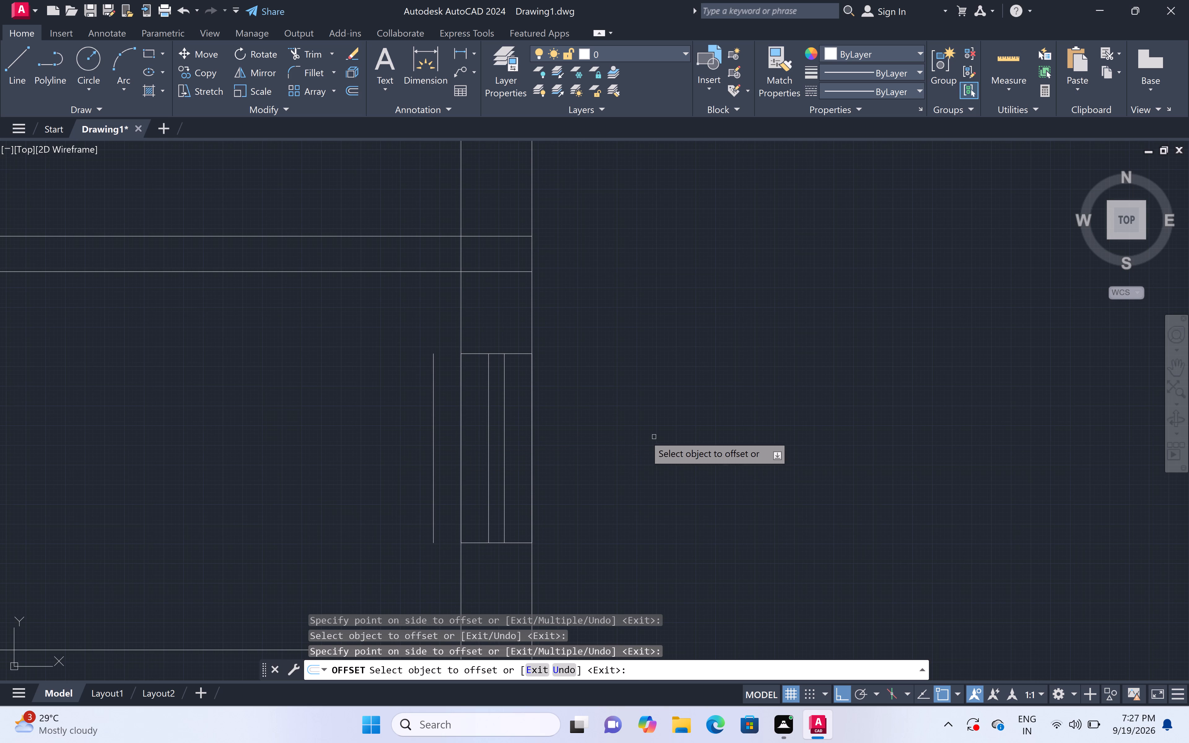
# Offset both long edges of the upper right room's right wall opening 3.5" inward to form window lines.
pyautogui.scroll(-3, 580, 432)
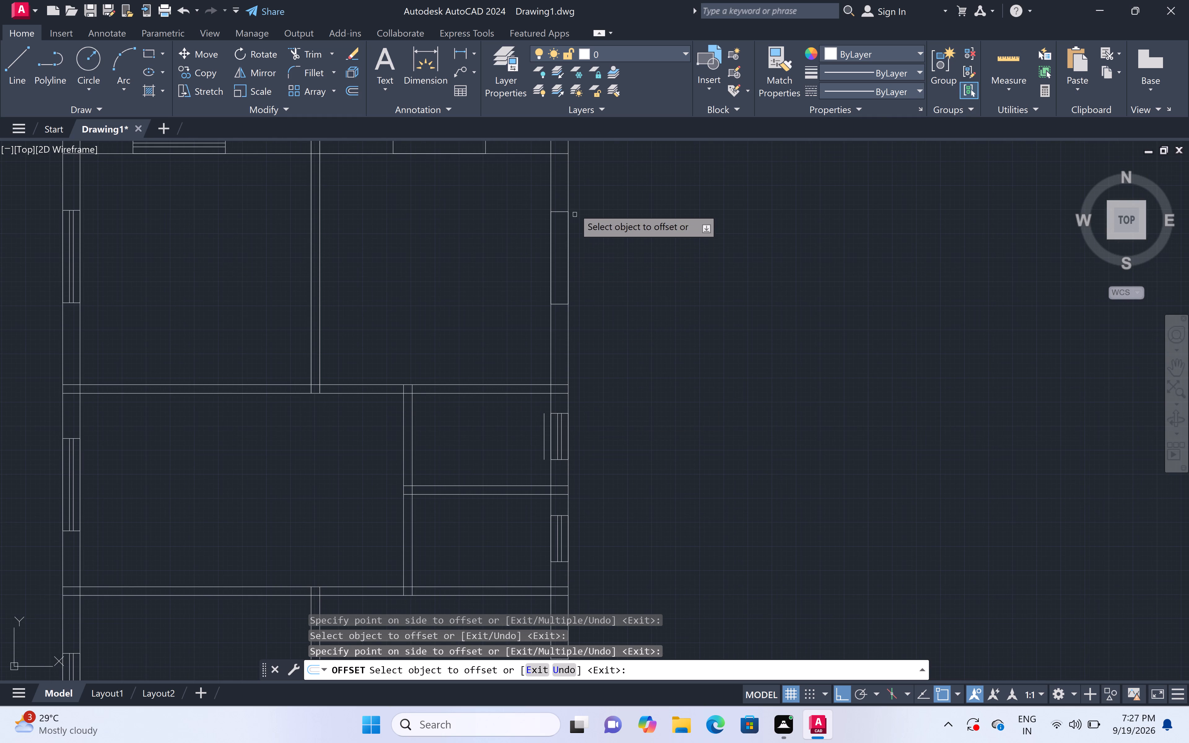
pyautogui.scroll(3, 557, 195)
pyautogui.scroll(-1, 540, 419)
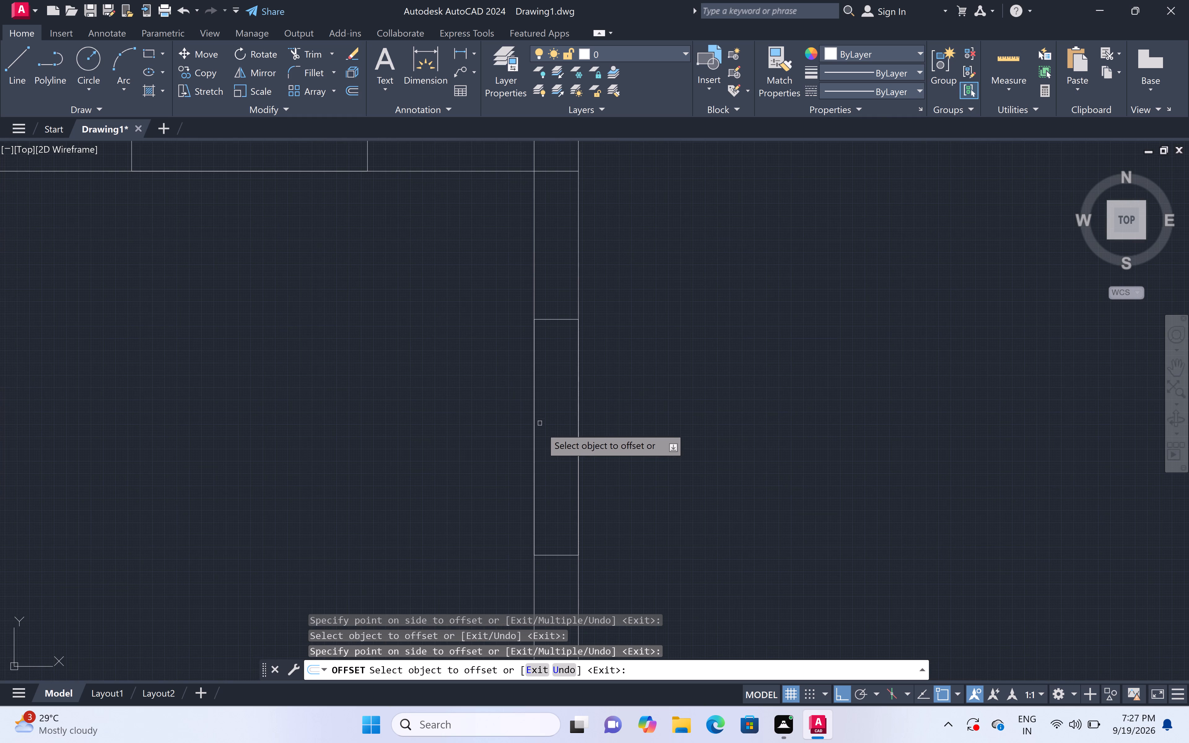
pyautogui.click(534, 428)
pyautogui.click(603, 430)
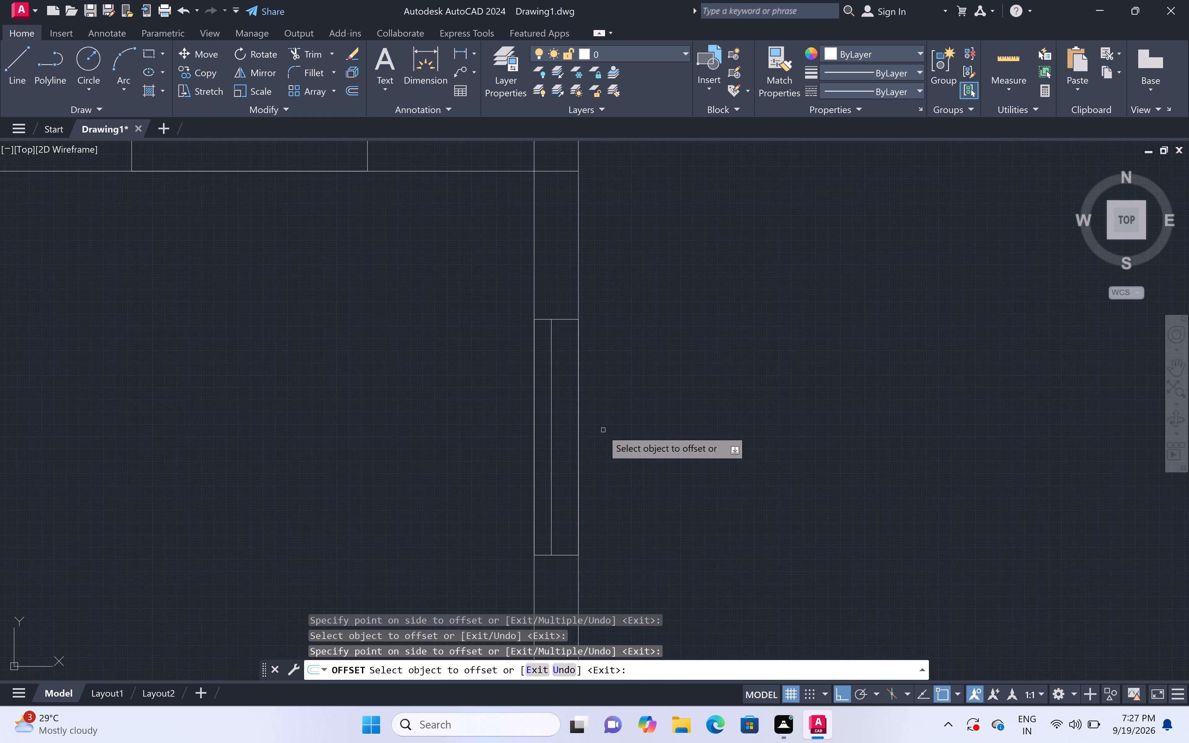
pyautogui.click(577, 428)
pyautogui.click(474, 427)
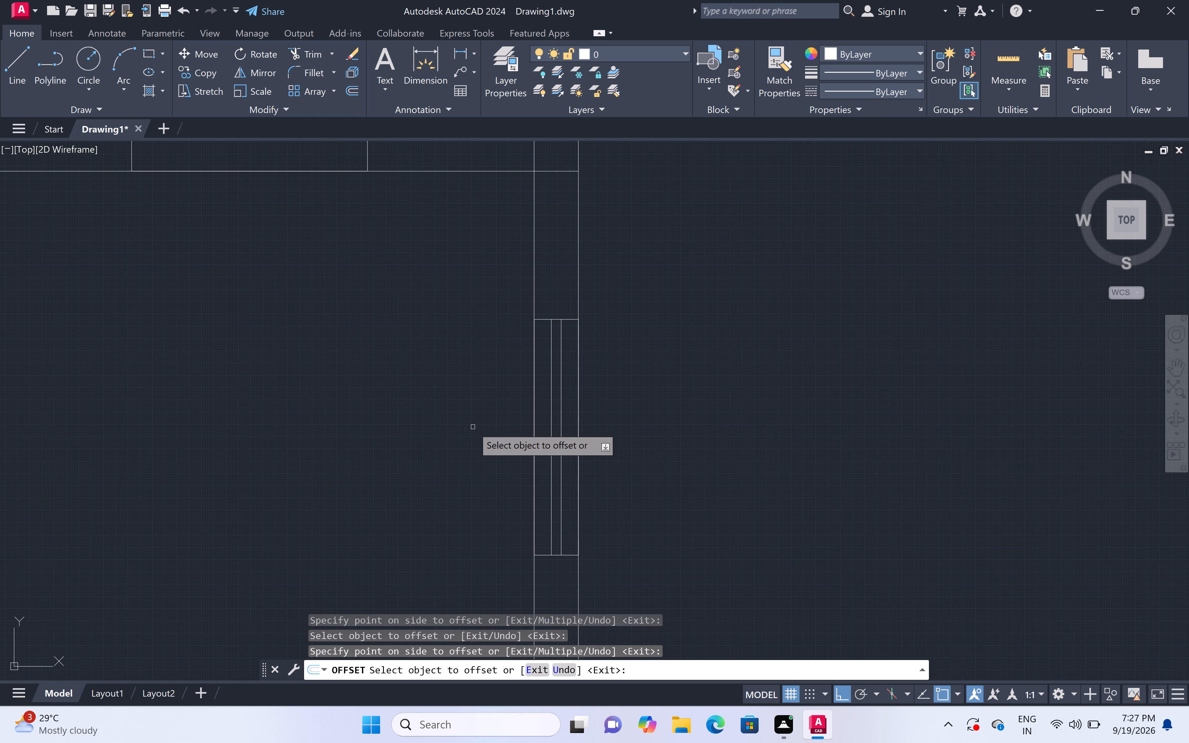
# Offset both long edges of the top wall opening above the upper right room 3.5" inward to form window lines.
pyautogui.scroll(-3, 470, 417)
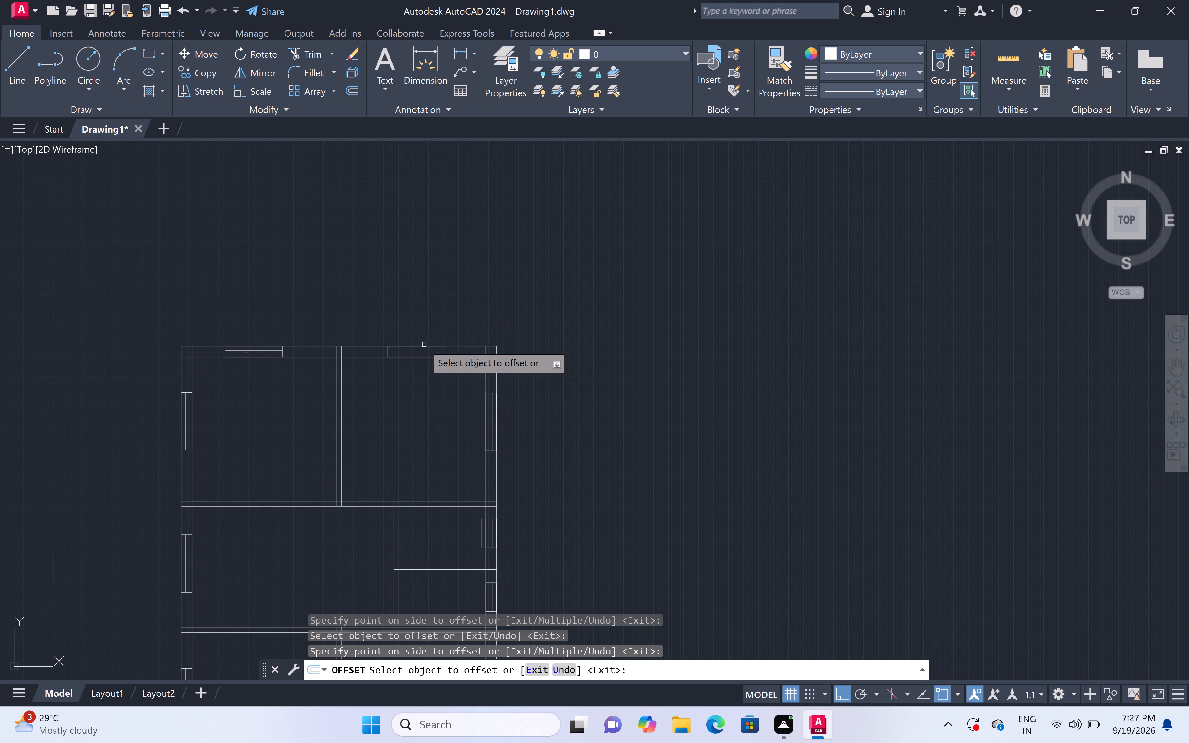
pyautogui.scroll(2, 418, 342)
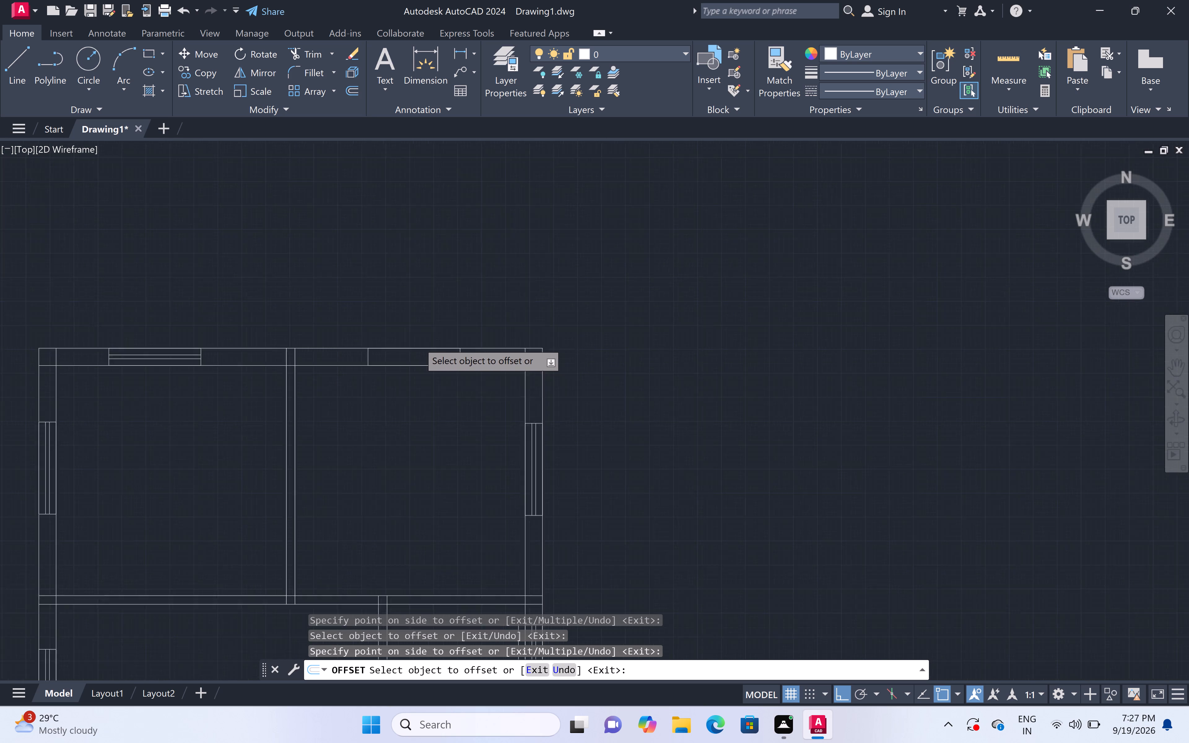
pyautogui.scroll(2, 418, 342)
pyautogui.moveTo(424, 436); pyautogui.dragTo(423, 432)
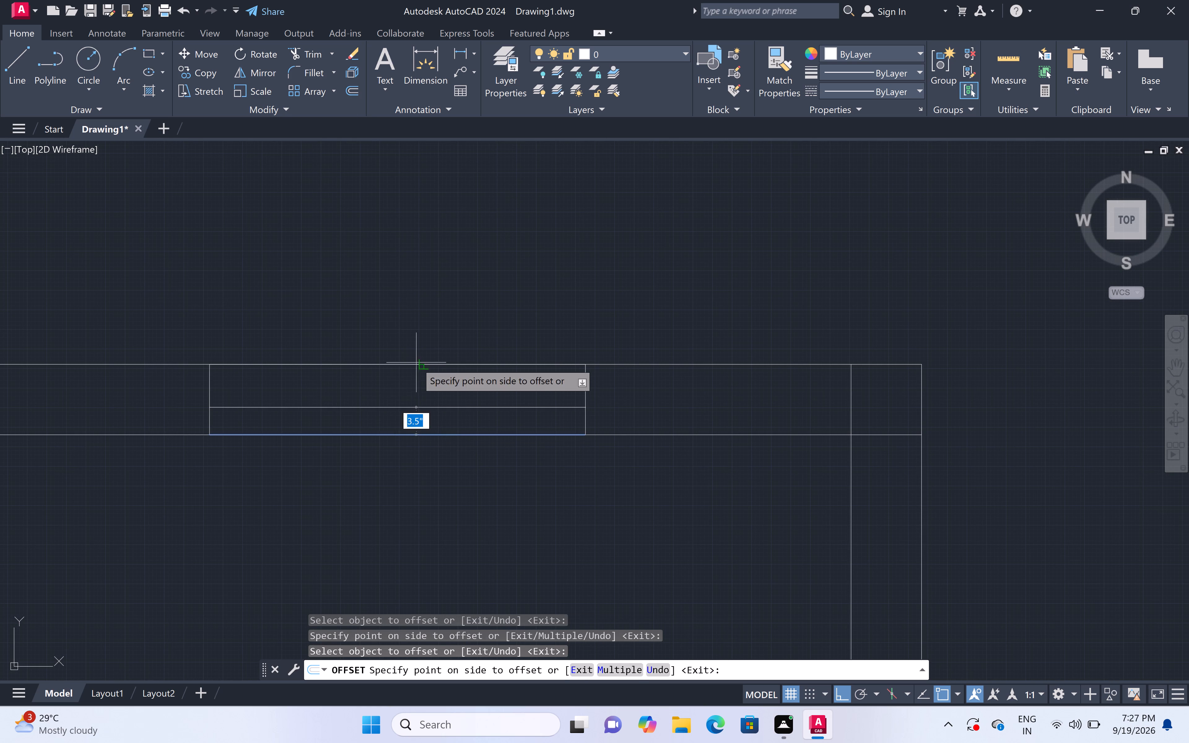
pyautogui.click(416, 362)
pyautogui.click(416, 362)
pyautogui.doubleClick(416, 406)
pyautogui.scroll(-4, 484, 337)
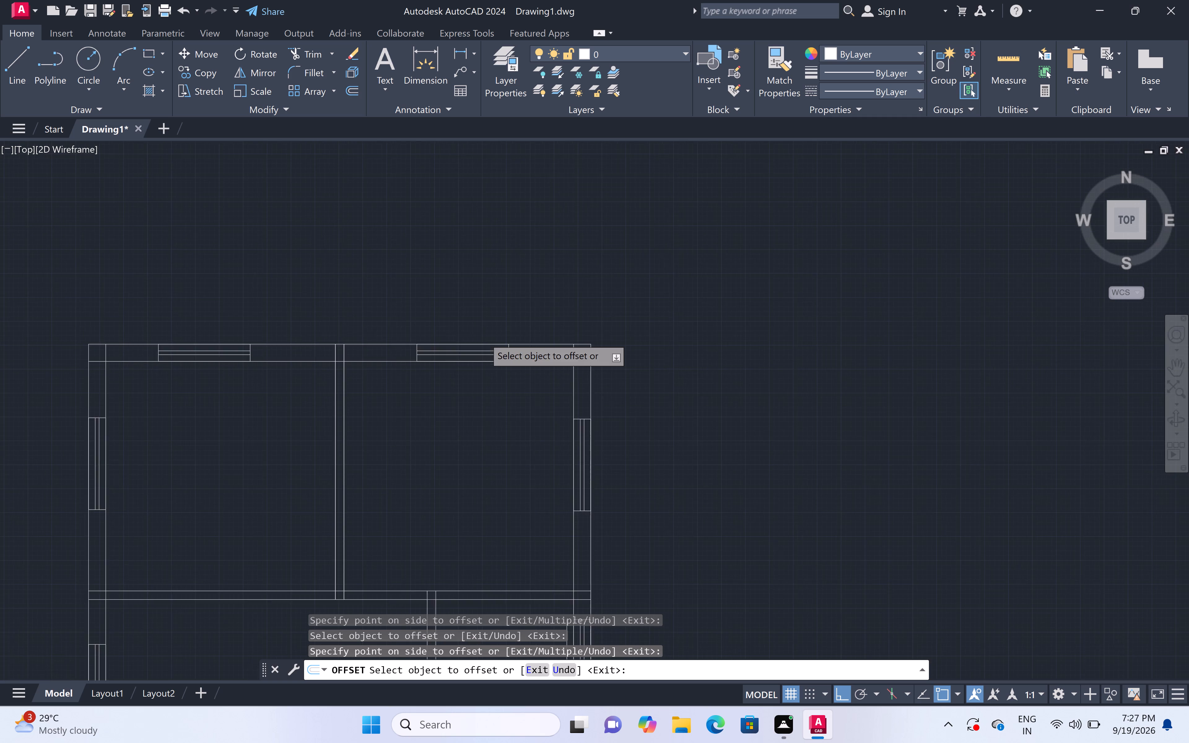
pyautogui.press('Escape')
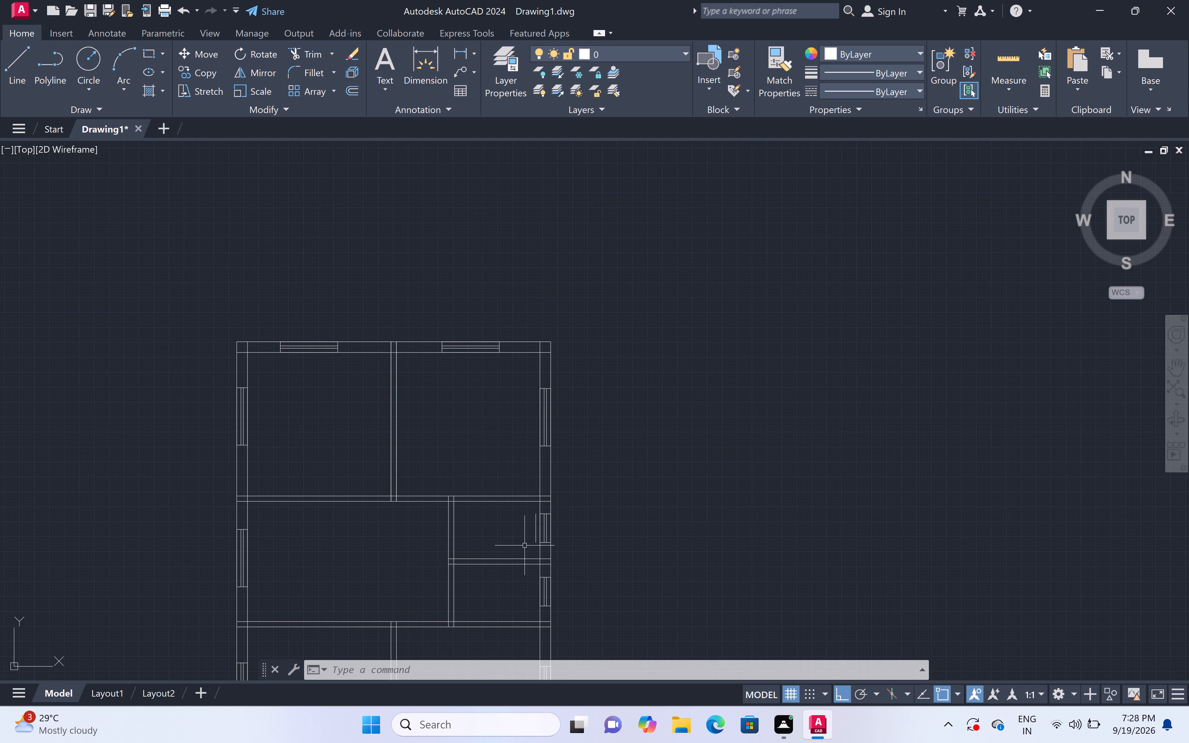
# Trim away the stray vertical line inside the upper small room, beside its right wall window.
pyautogui.scroll(2, 526, 581)
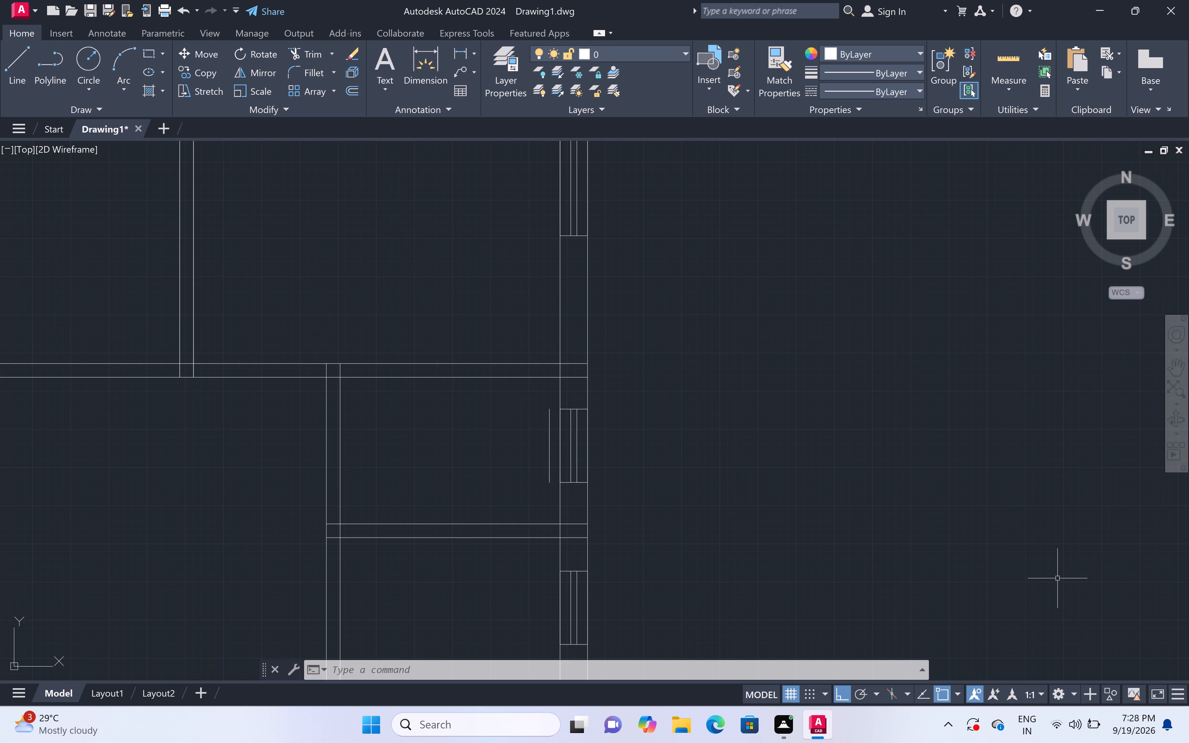
pyautogui.write('tr')
pyautogui.press('space')
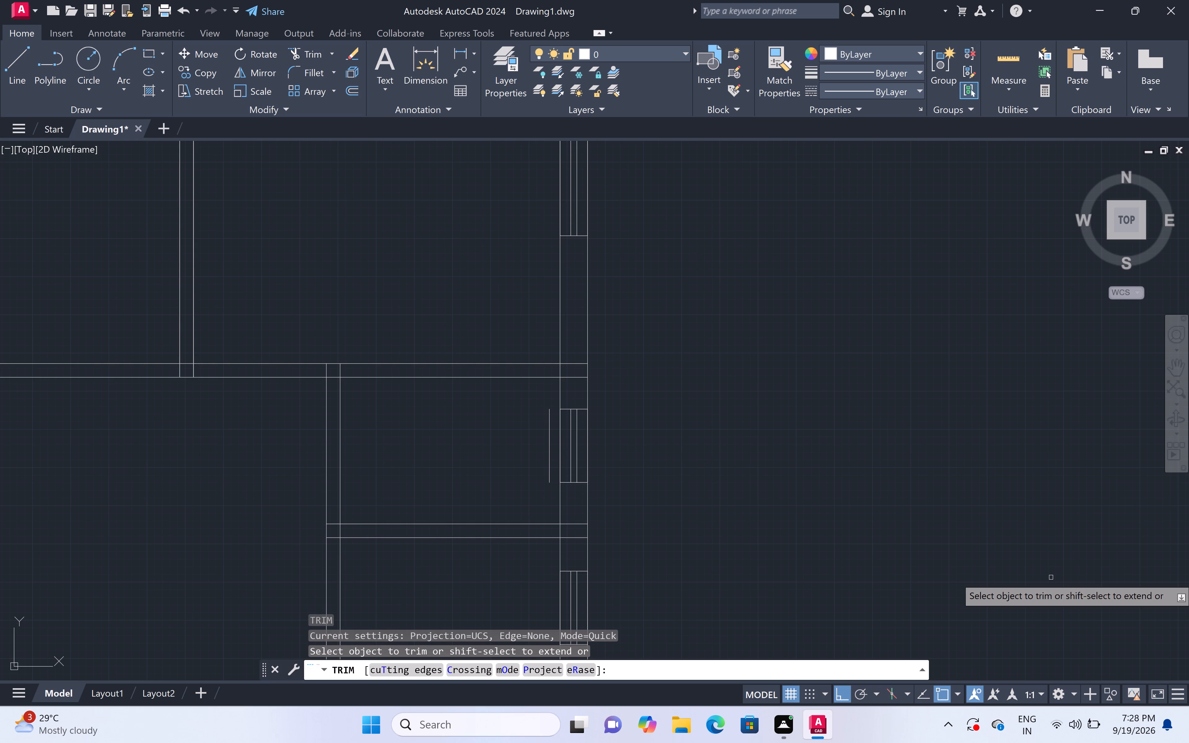
pyautogui.click(550, 445)
pyautogui.press('Escape')
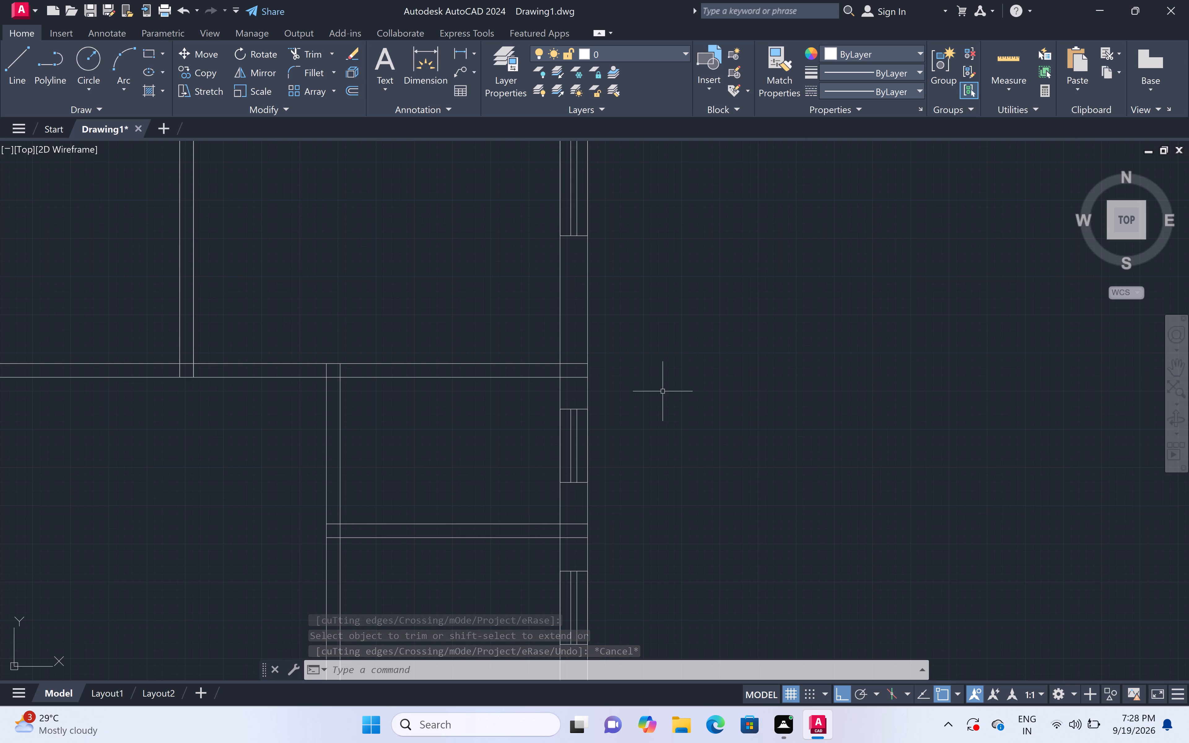
# Create a new layer named windows.
pyautogui.scroll(-2, 661, 393)
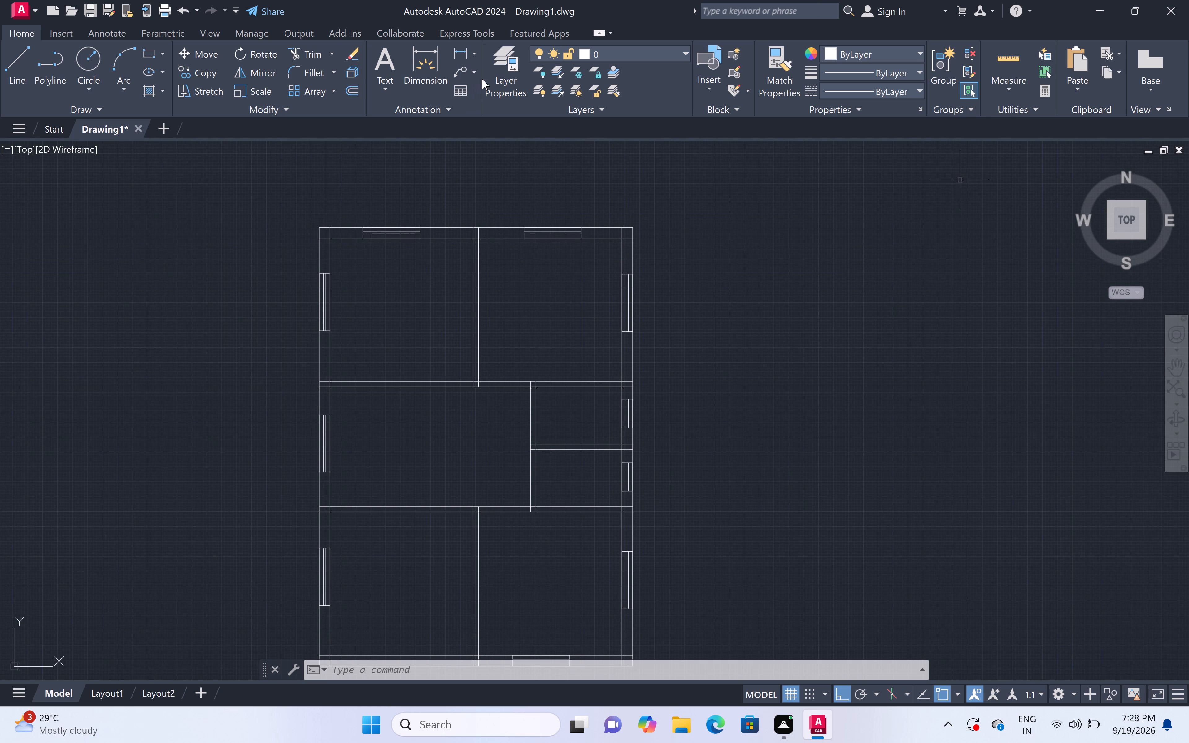
pyautogui.click(507, 76)
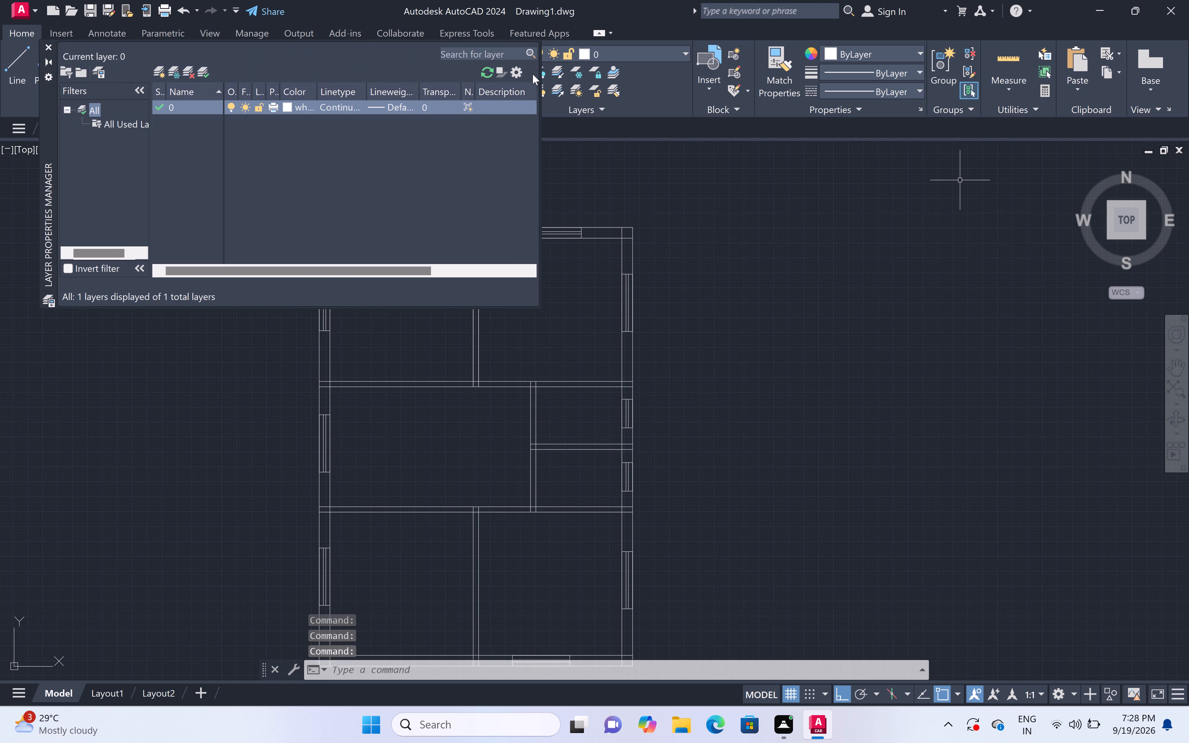
pyautogui.rightClick(282, 145)
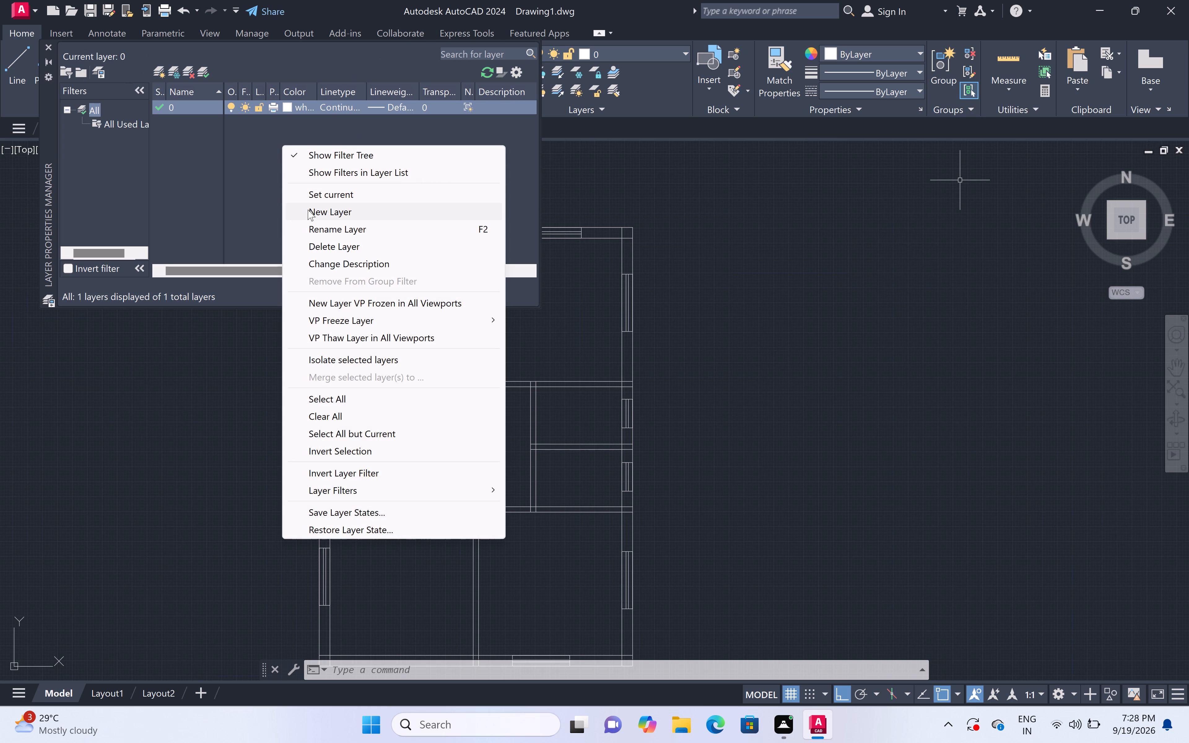
pyautogui.click(308, 211)
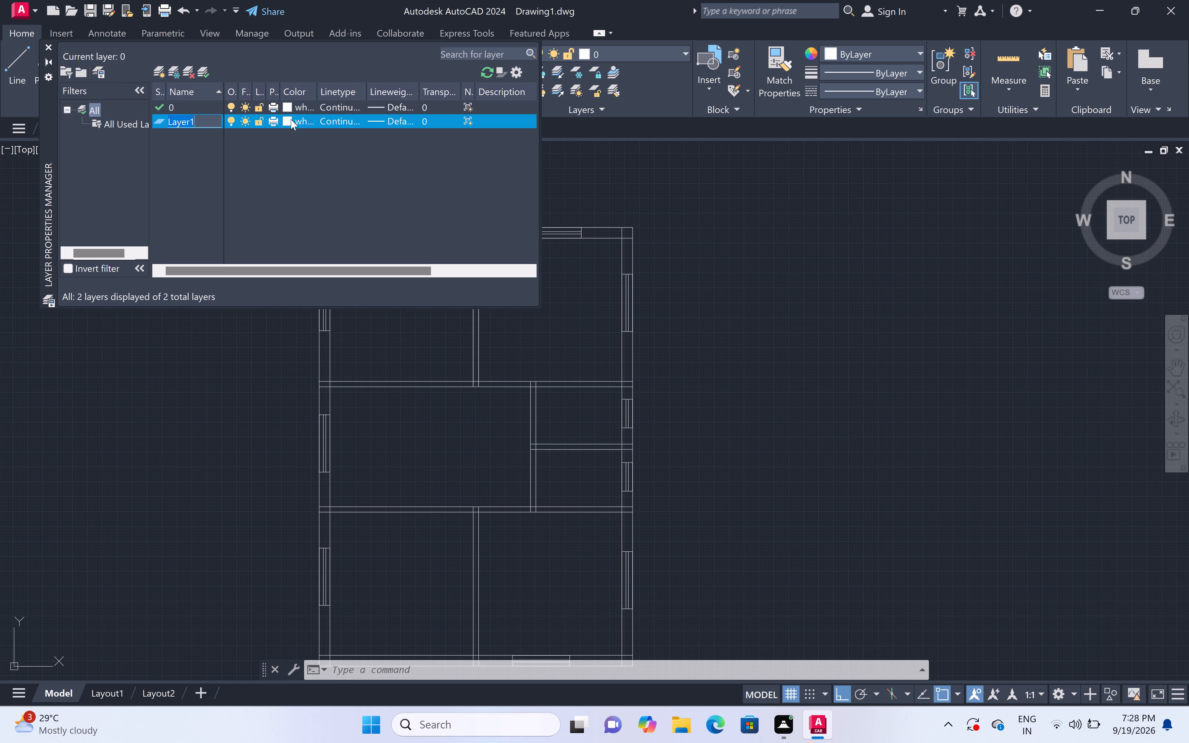
pyautogui.click(196, 119)
pyautogui.press('BackSpace')
pyautogui.press('BackSpace')
pyautogui.press('BackSpace')
pyautogui.press('BackSpace')
pyautogui.press('BackSpace')
pyautogui.press('BackSpace')
pyautogui.press('BackSpace')
pyautogui.press('BackSpace')
pyautogui.press('BackSpace')
pyautogui.press('BackSpace')
pyautogui.press('BackSpace')
pyautogui.press('BackSpace')
pyautogui.press('BackSpace')
pyautogui.press('BackSpace')
pyautogui.press('w')
pyautogui.write('indows')
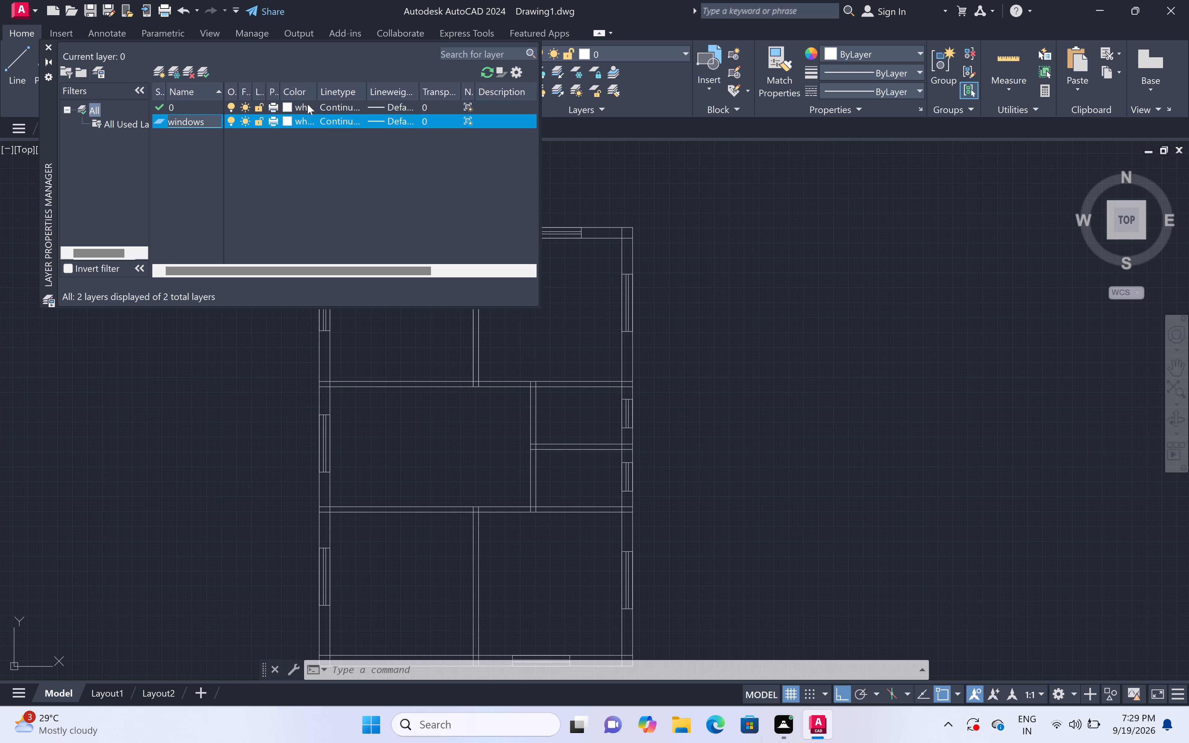
# Set the windows layer's color to index color 140 and close the layer manager.
pyautogui.click(285, 118)
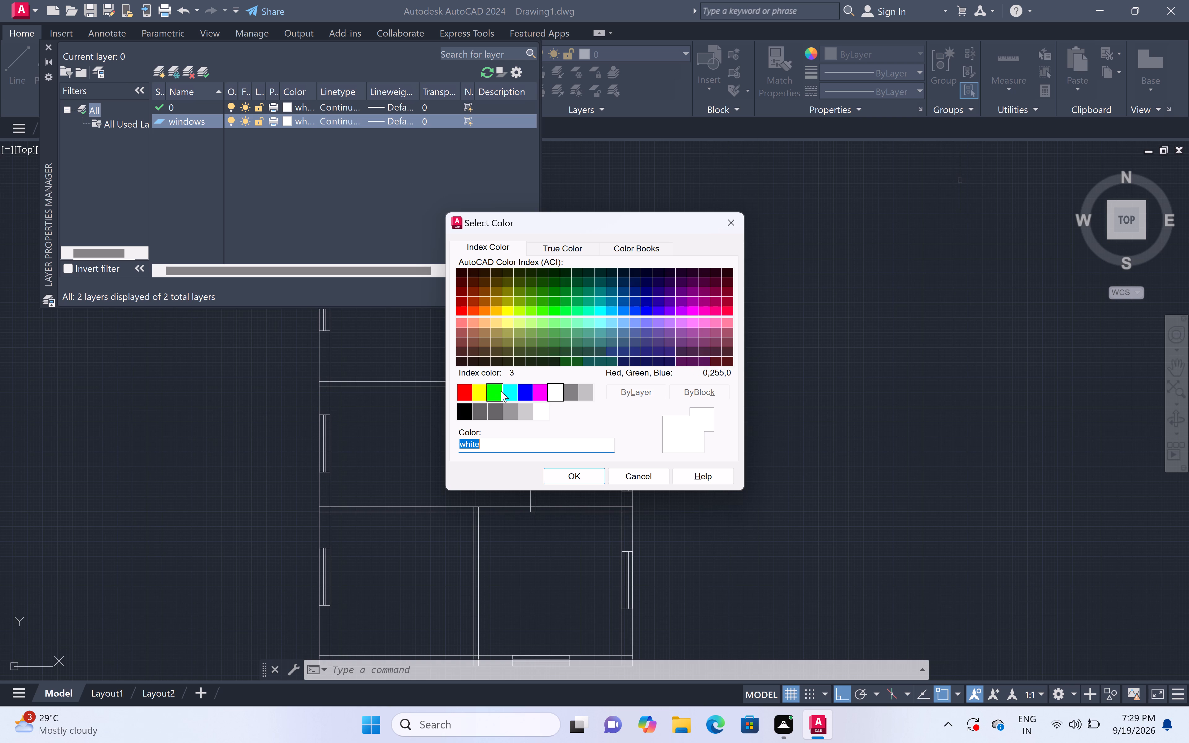
pyautogui.doubleClick(611, 309)
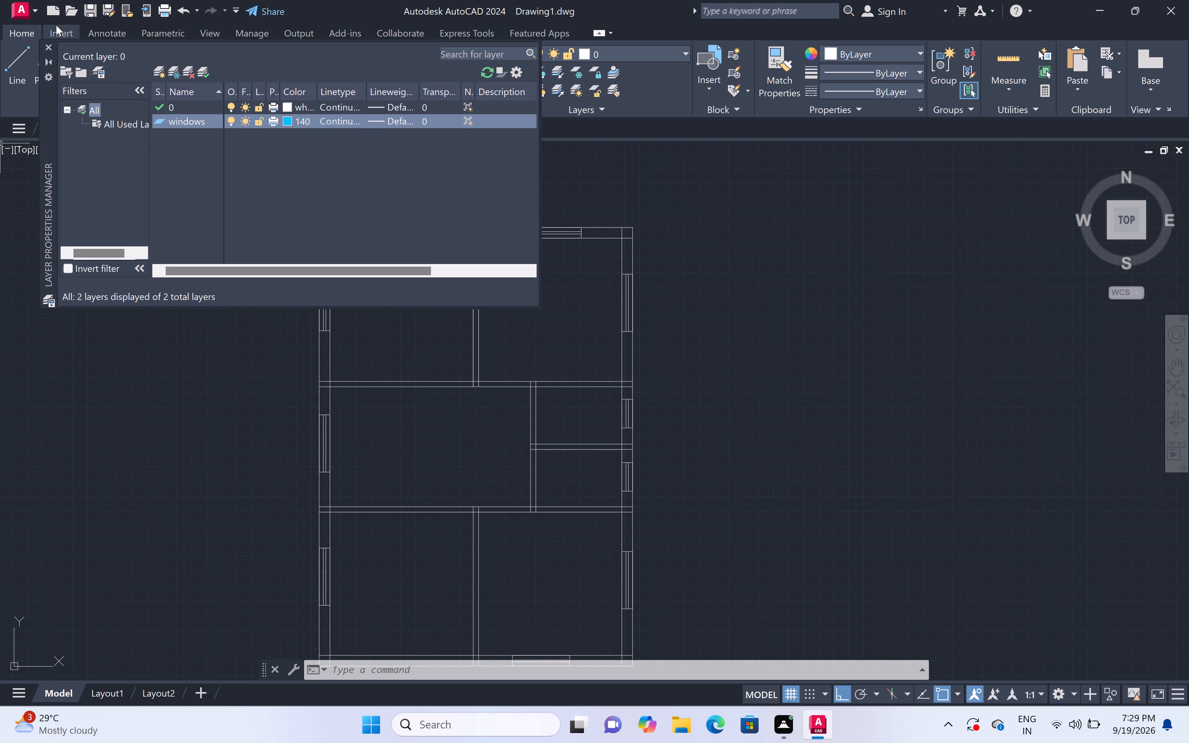
pyautogui.click(48, 44)
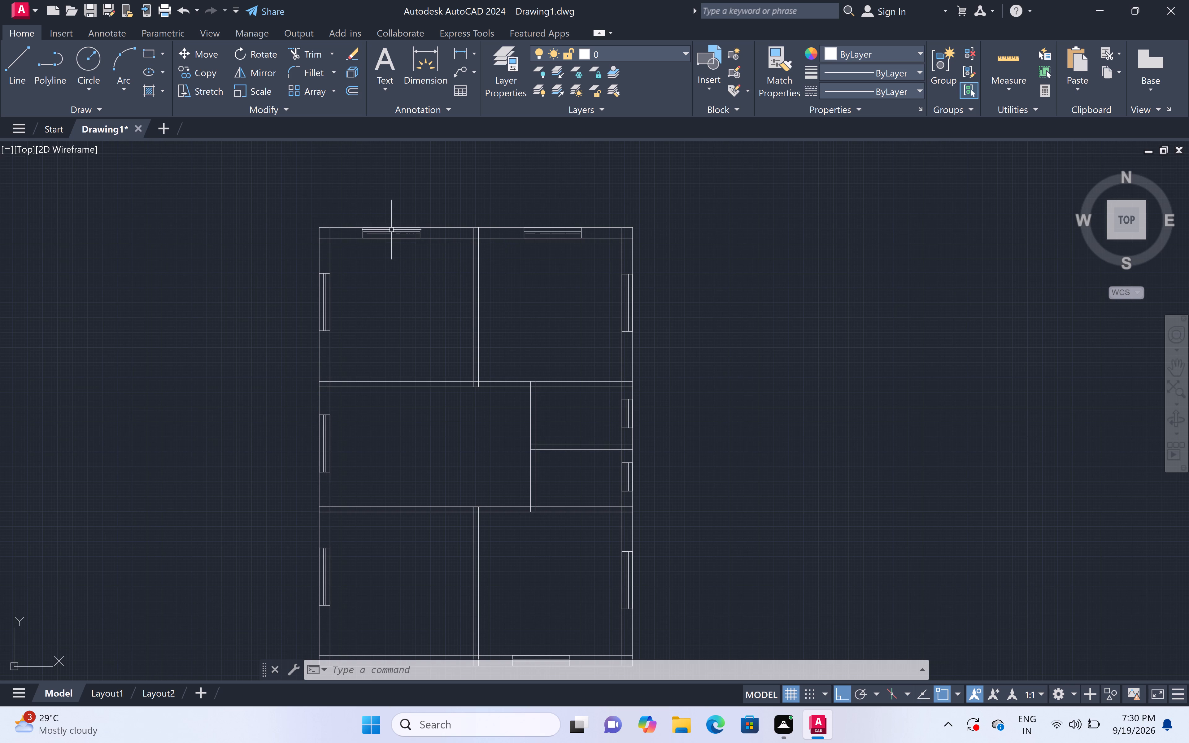
# Select the two inner window lines of the upper left room's top wall window and of its left wall window.
pyautogui.scroll(1, 390, 232)
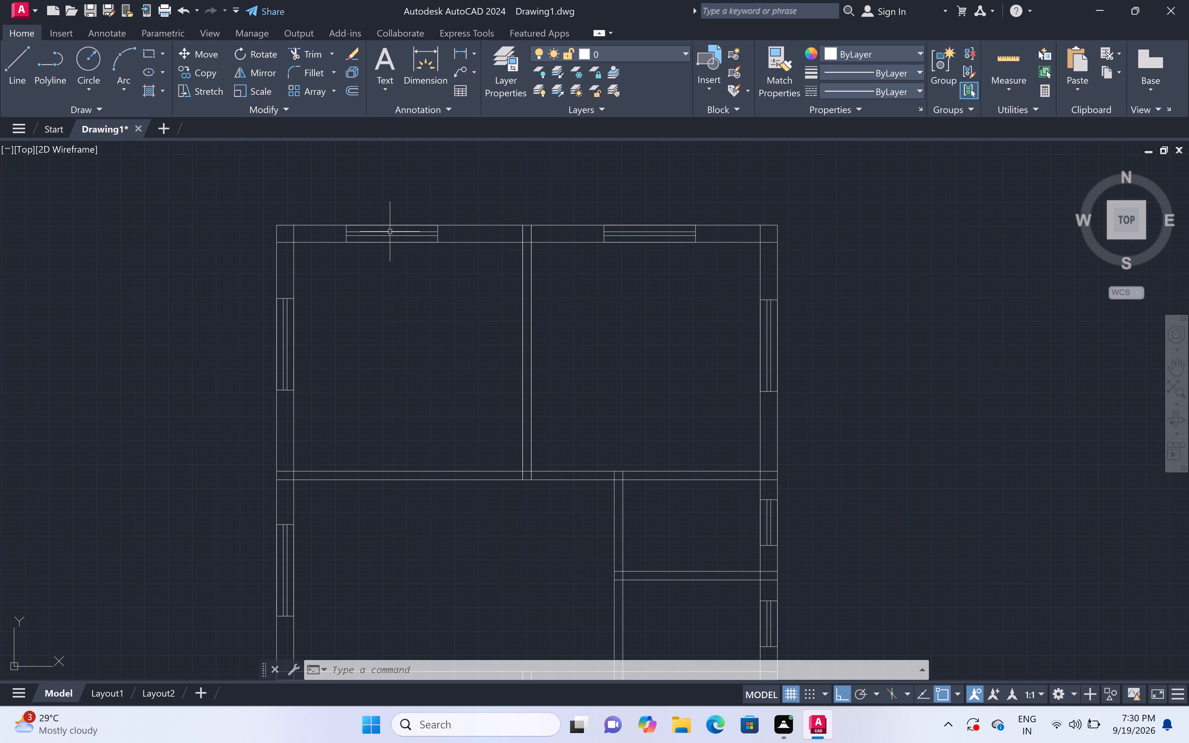
pyautogui.scroll(3, 390, 232)
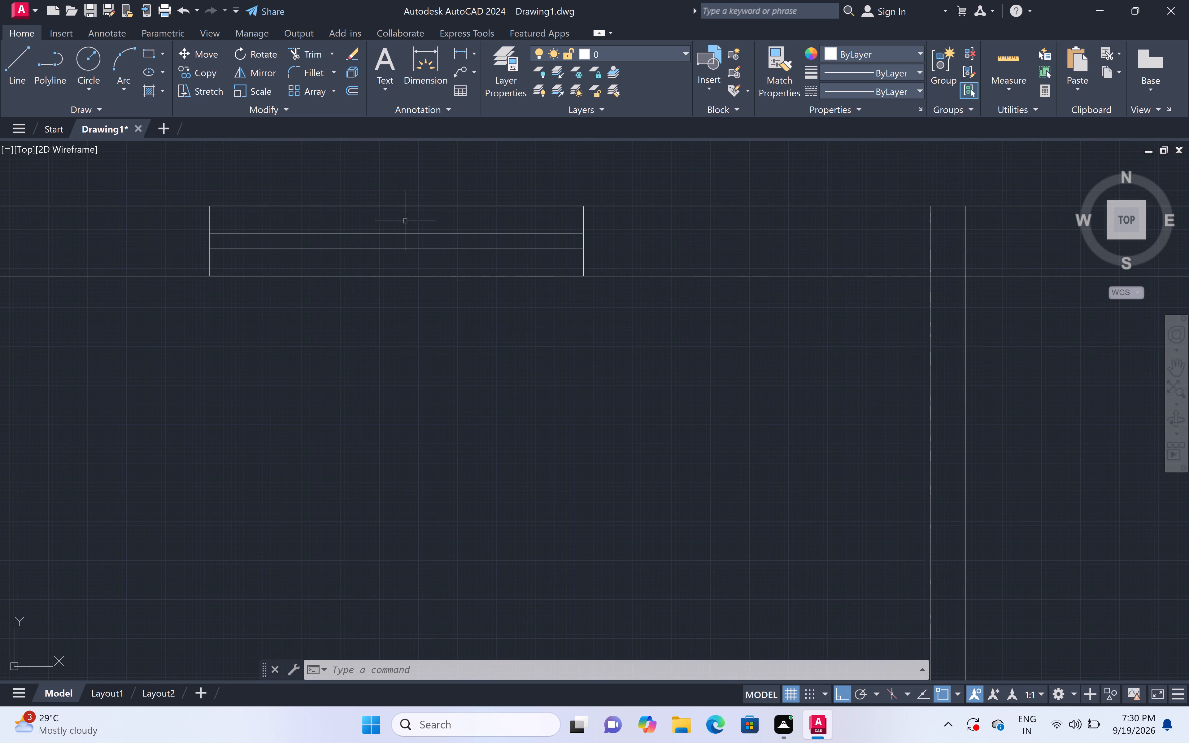
pyautogui.doubleClick(407, 225)
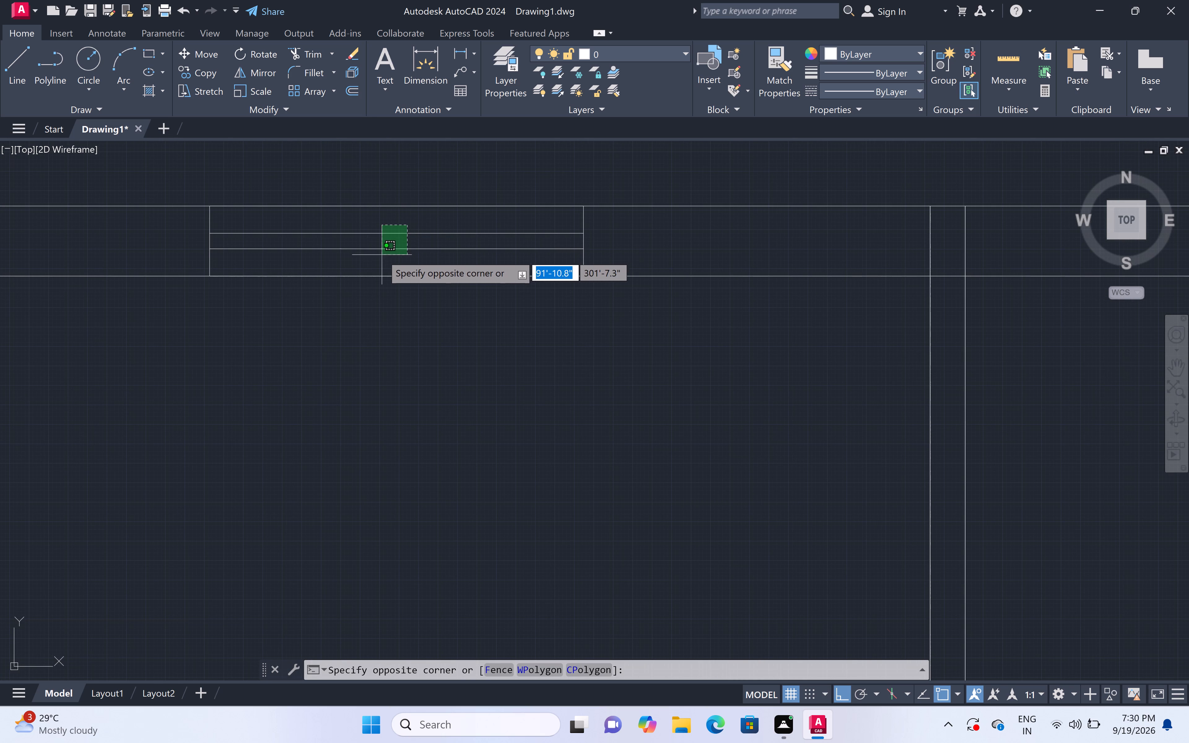
pyautogui.doubleClick(378, 256)
pyautogui.scroll(-4, 400, 207)
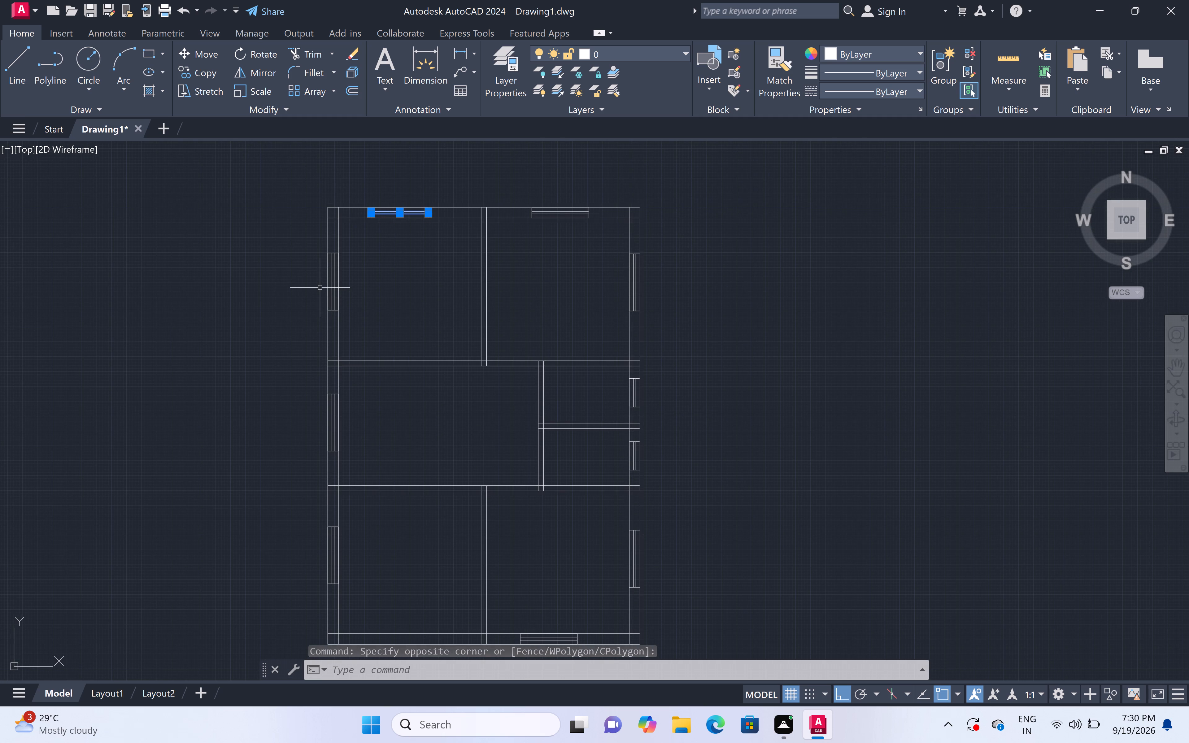
pyautogui.scroll(3, 328, 280)
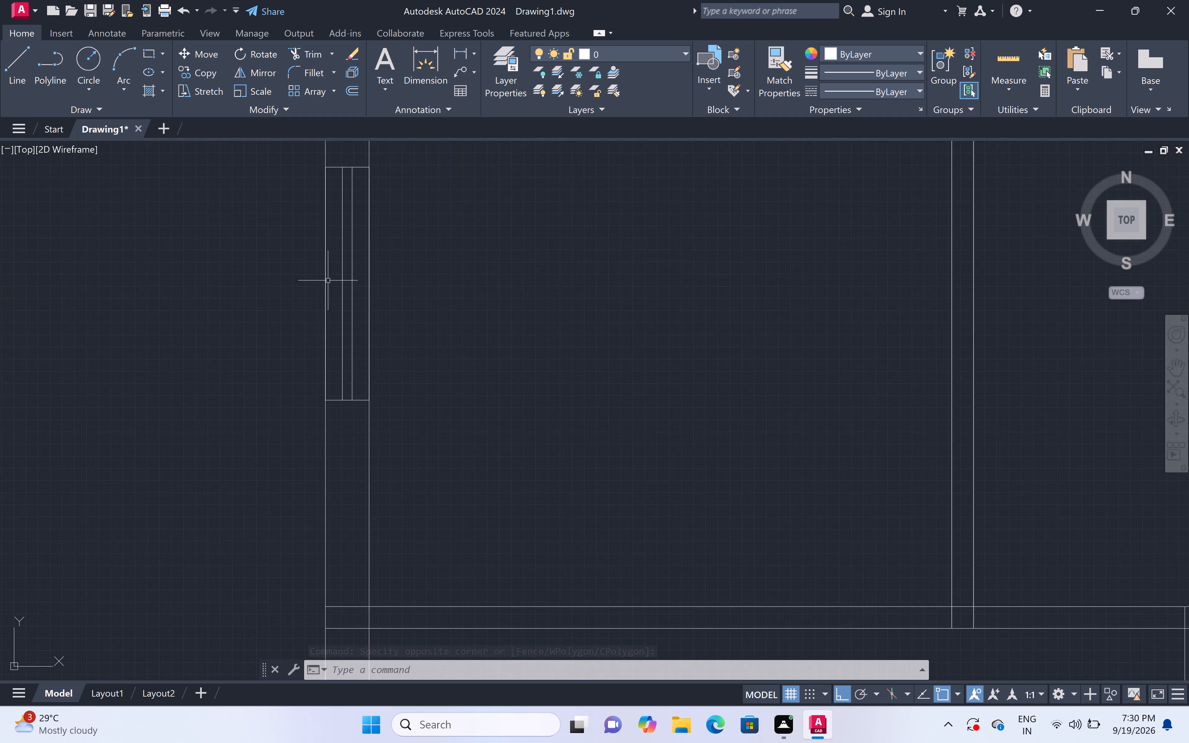
pyautogui.scroll(1, 328, 280)
pyautogui.click(377, 239)
pyautogui.click(337, 272)
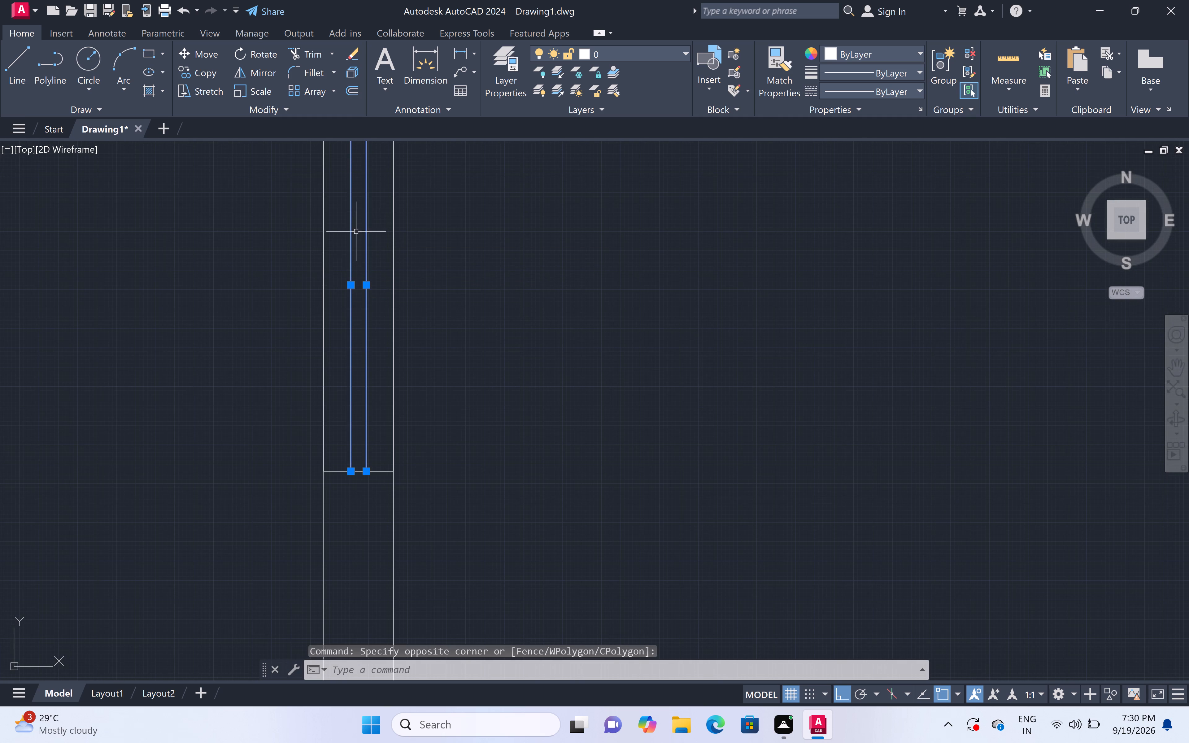
# Add the paired inner lines of the middle and lower left wall windows to the selection.
pyautogui.scroll(-5, 356, 232)
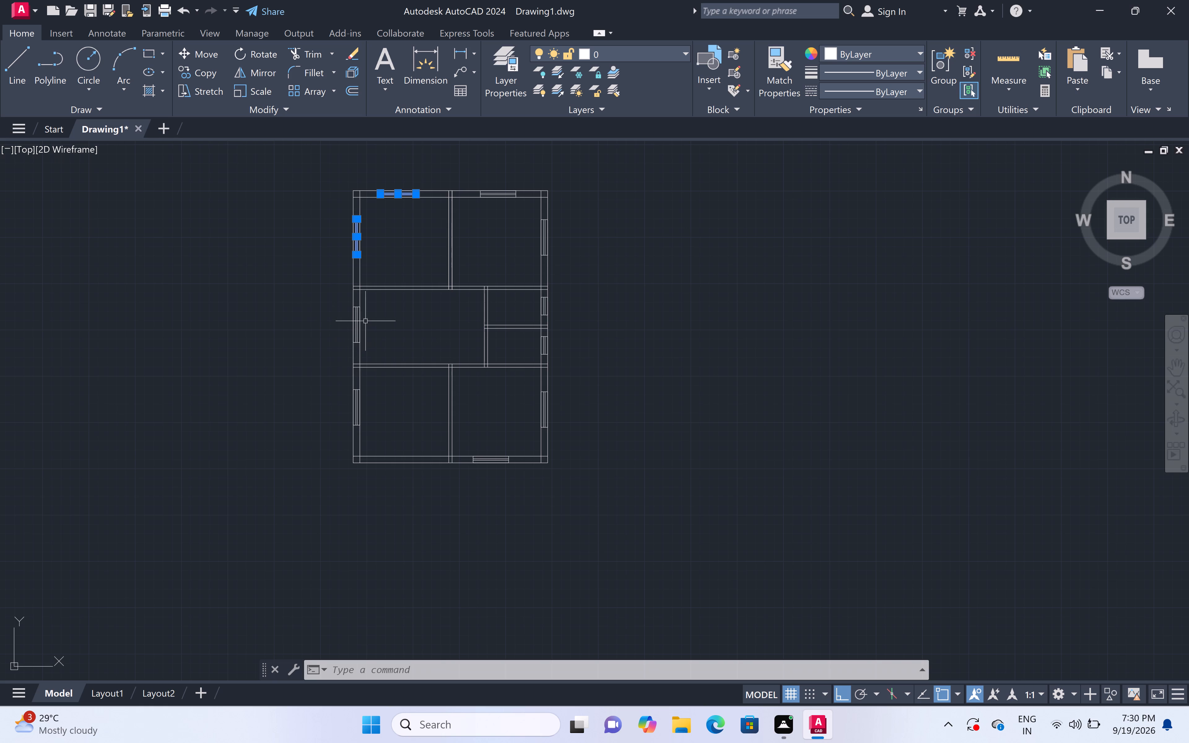
pyautogui.scroll(4, 359, 322)
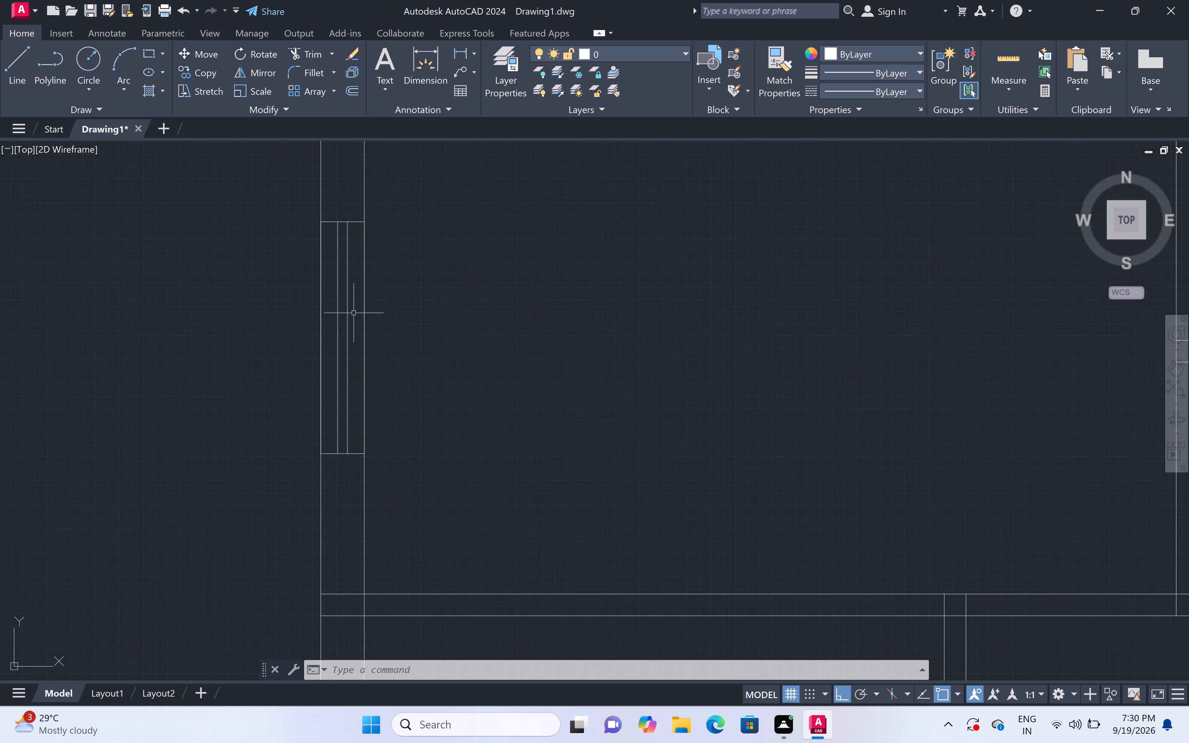
pyautogui.scroll(1, 354, 313)
pyautogui.click(353, 313)
pyautogui.doubleClick(322, 347)
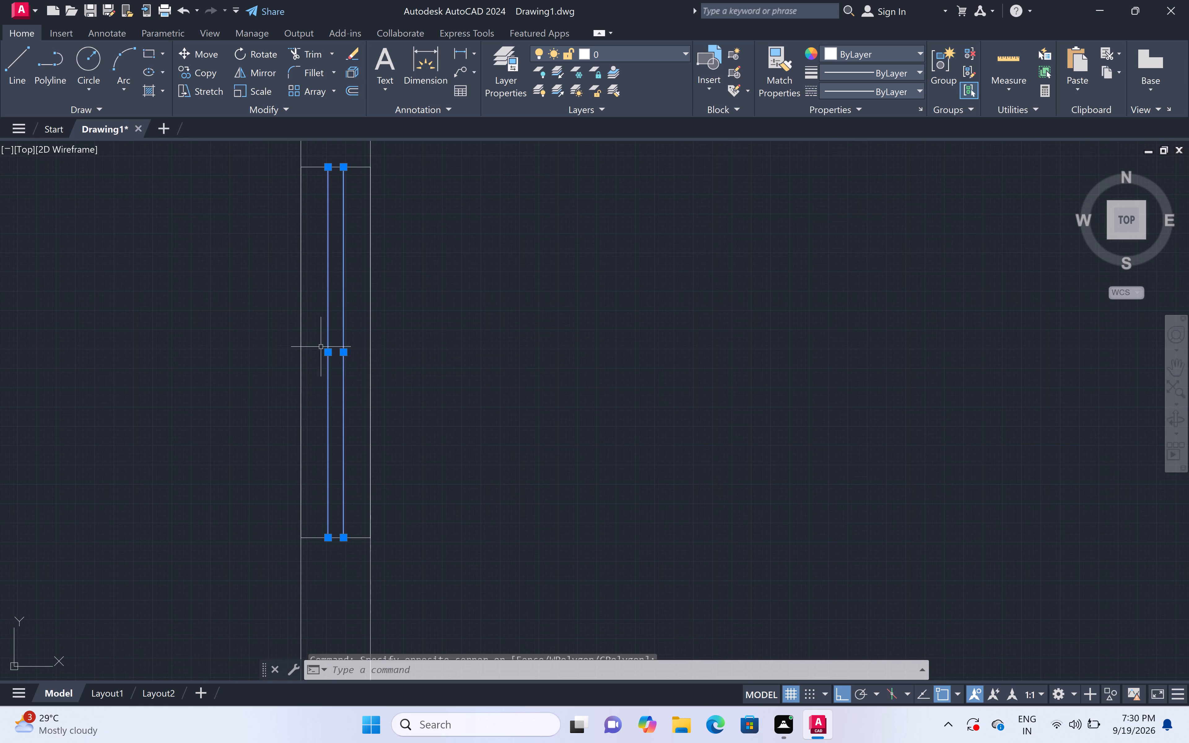
pyautogui.scroll(-6, 321, 340)
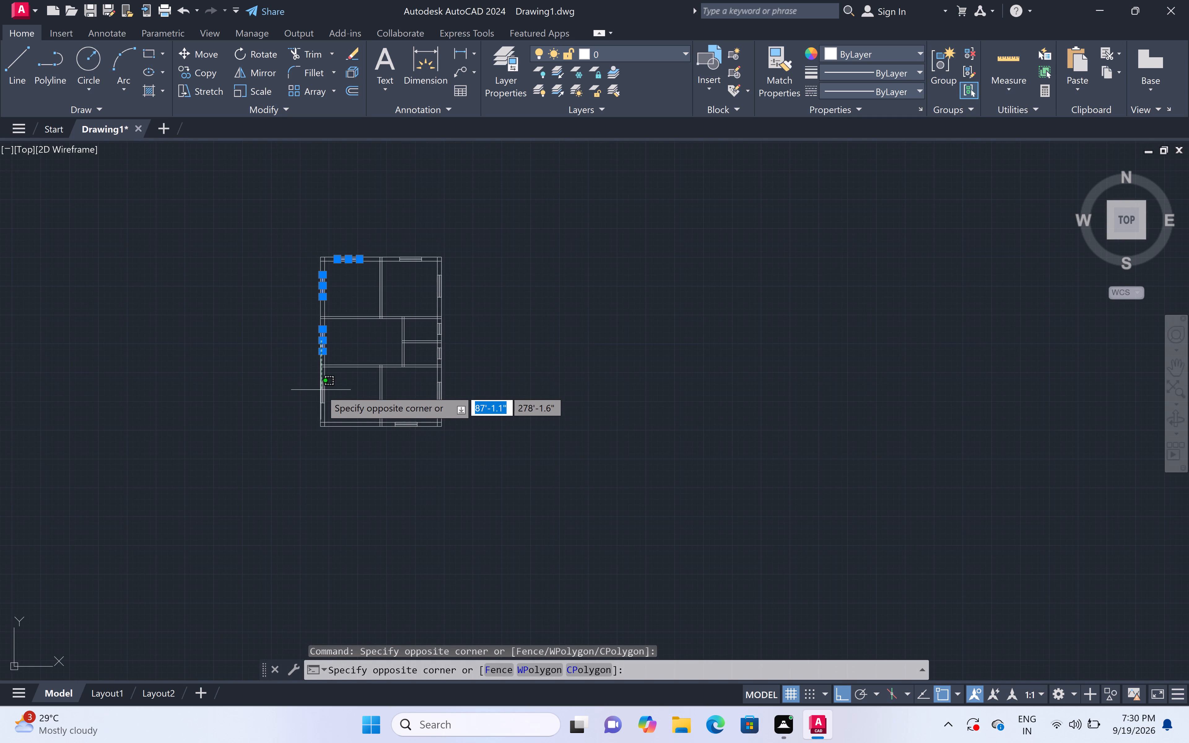
pyautogui.scroll(6, 321, 392)
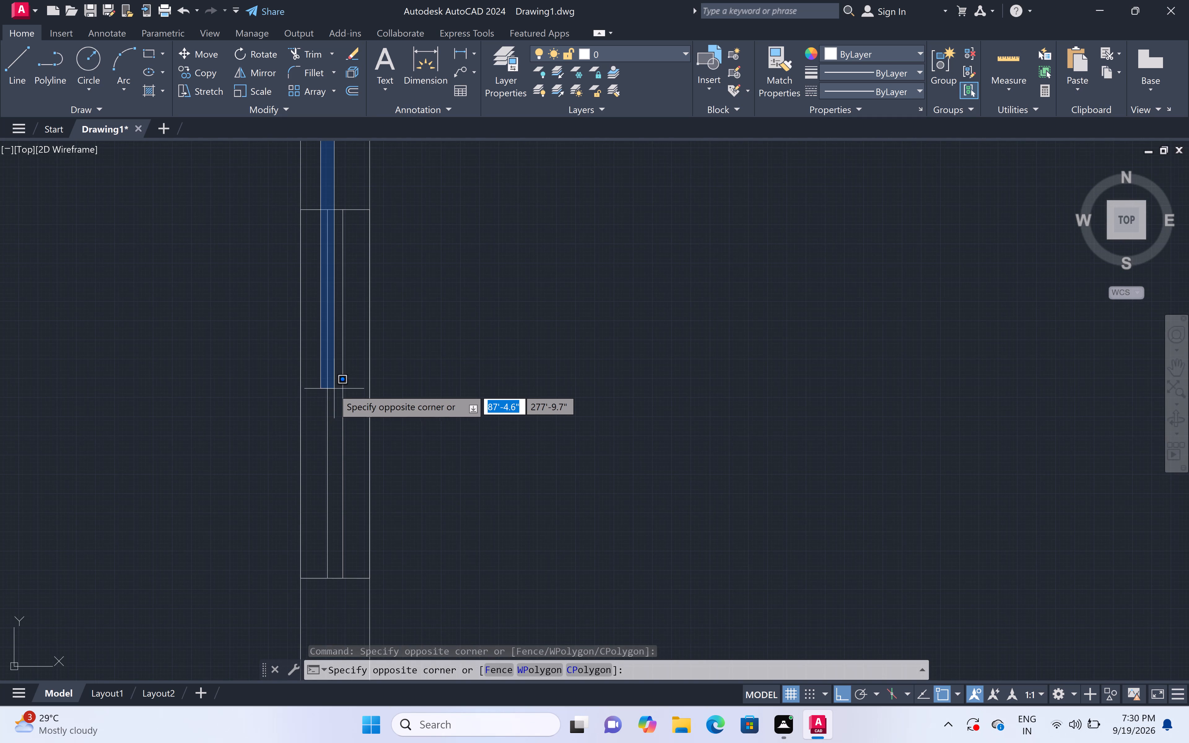
pyautogui.scroll(-6, 321, 380)
pyautogui.scroll(1, 311, 327)
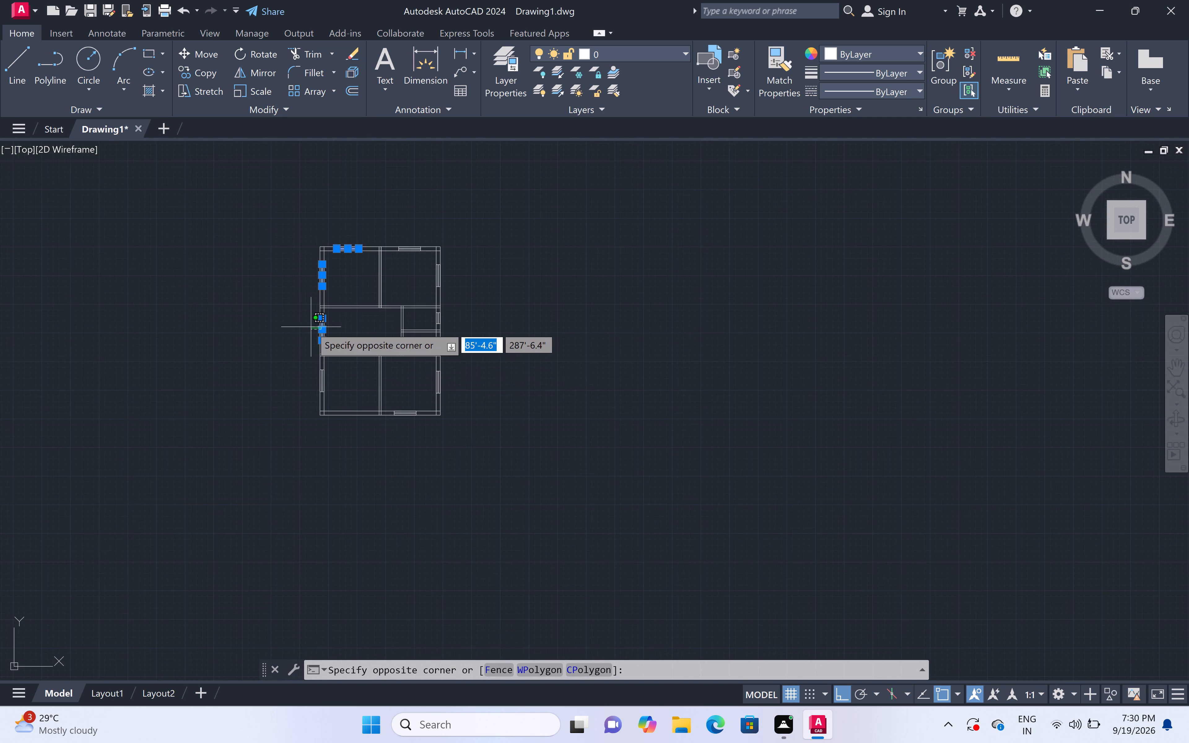
pyautogui.scroll(4, 311, 327)
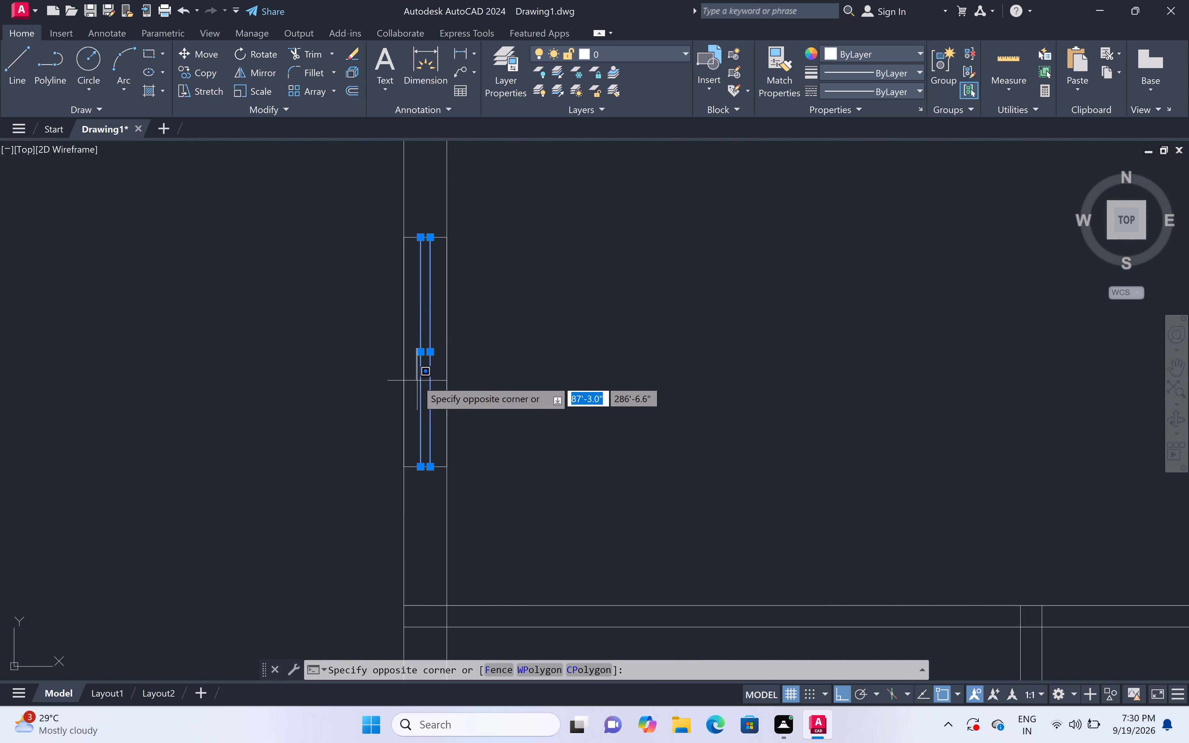
pyautogui.click(417, 380)
pyautogui.scroll(-5, 424, 347)
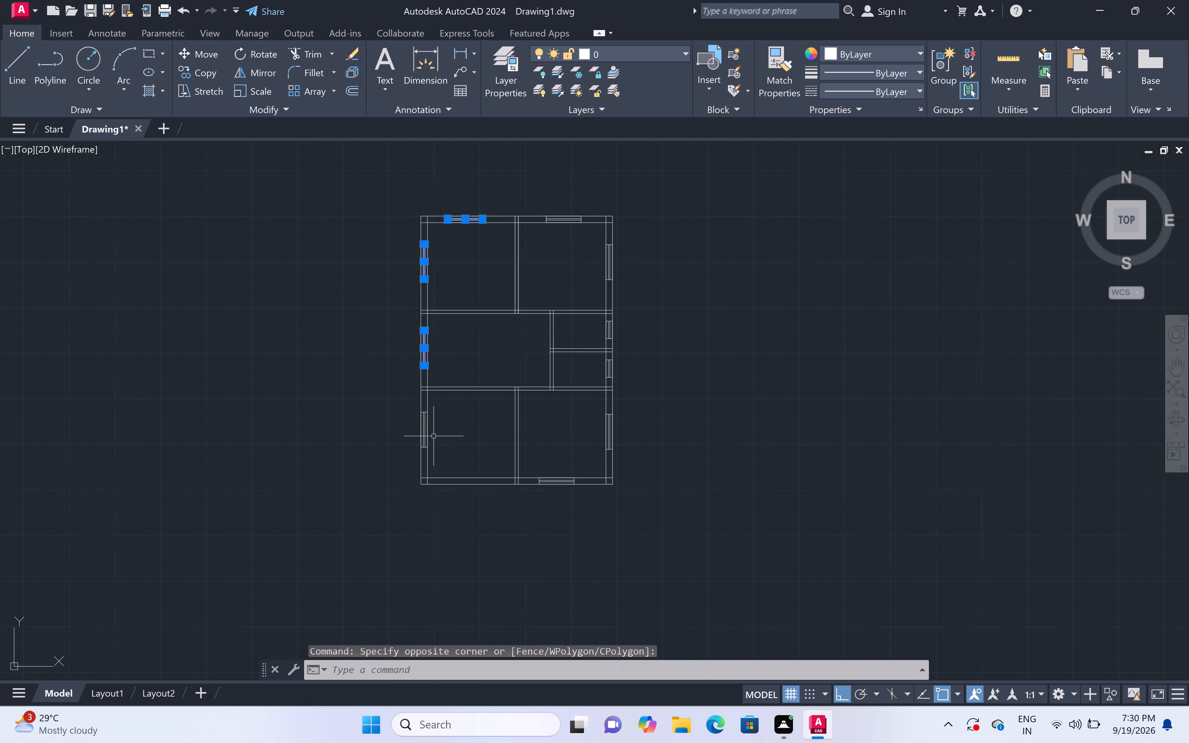
pyautogui.scroll(5, 426, 439)
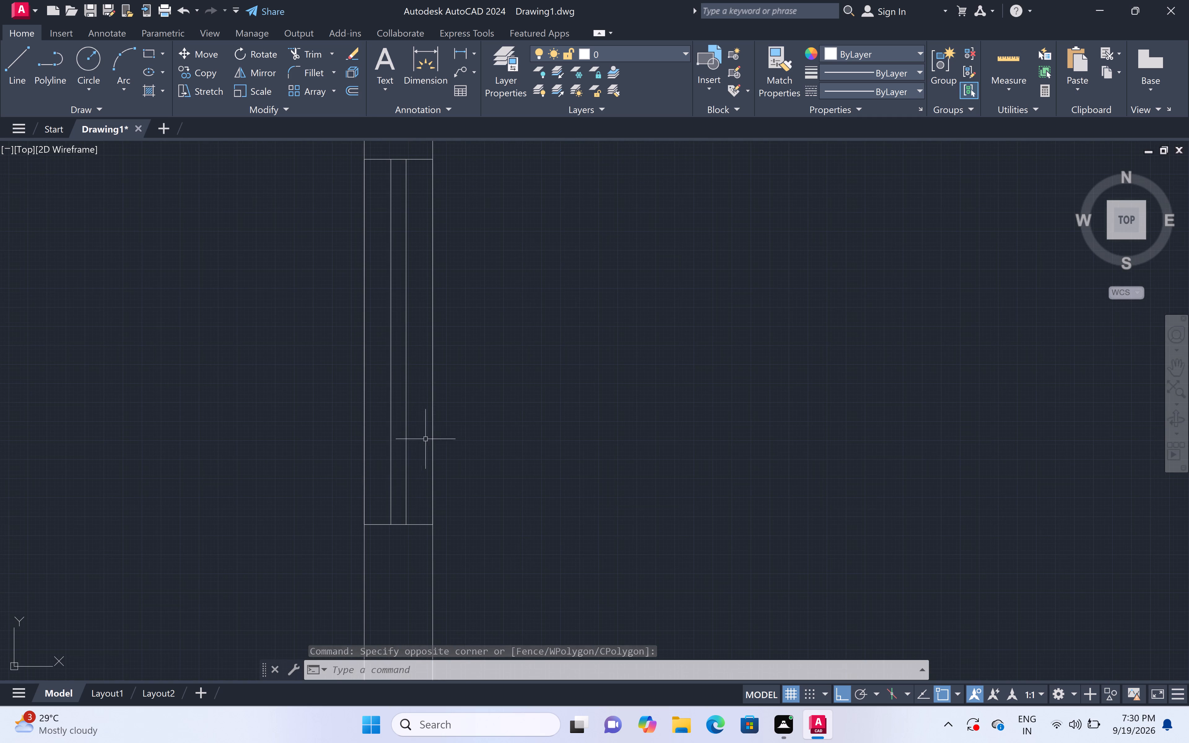
pyautogui.click(423, 368)
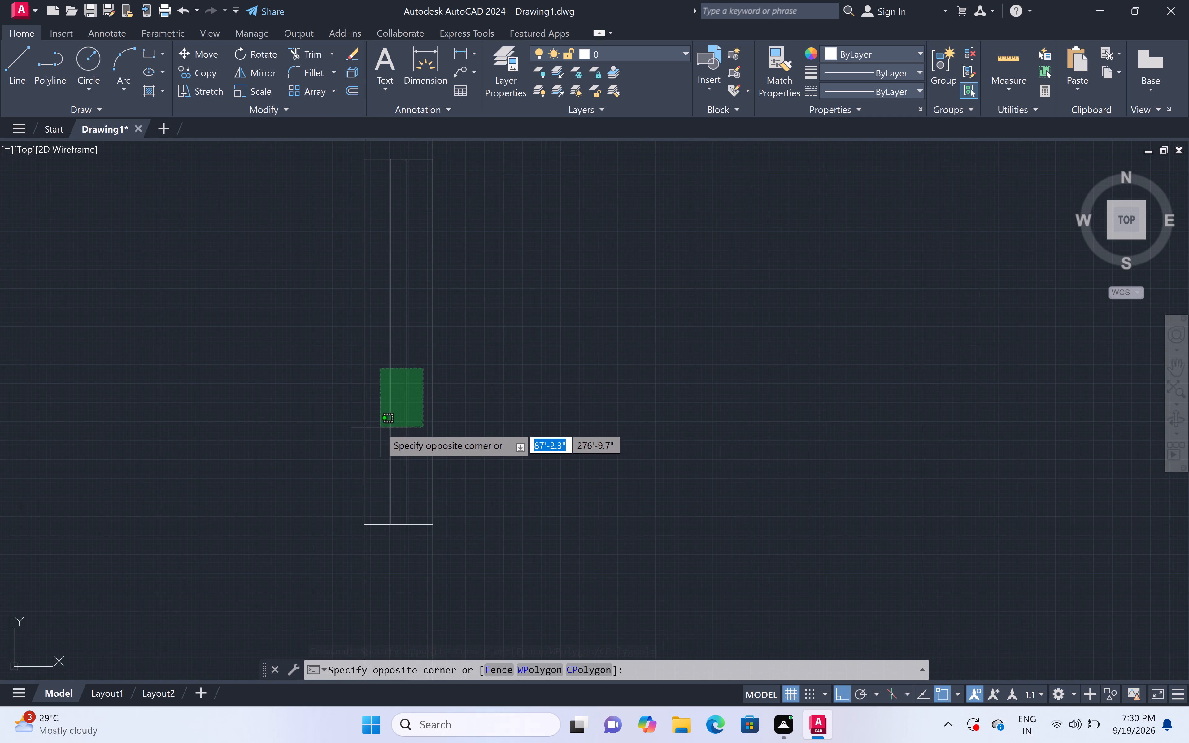
pyautogui.doubleClick(379, 427)
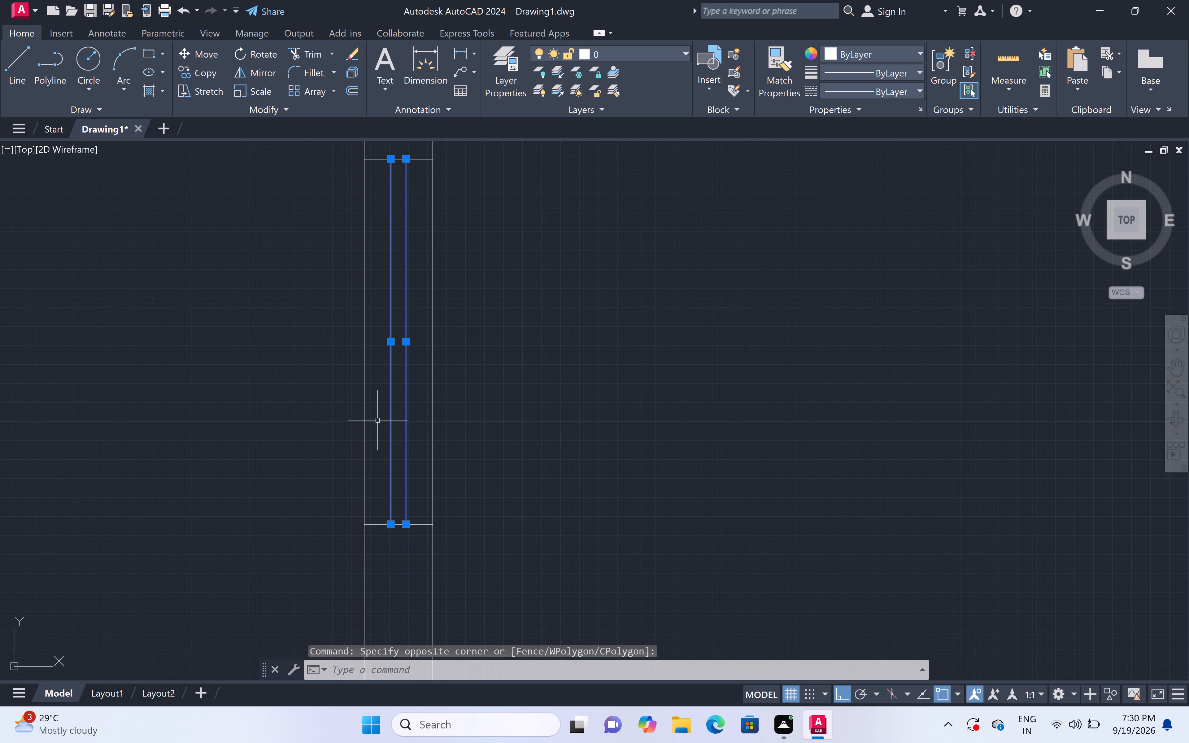
# Add the two inner lines of the bottom wall window below the lower right room to the selection.
pyautogui.scroll(-5, 377, 419)
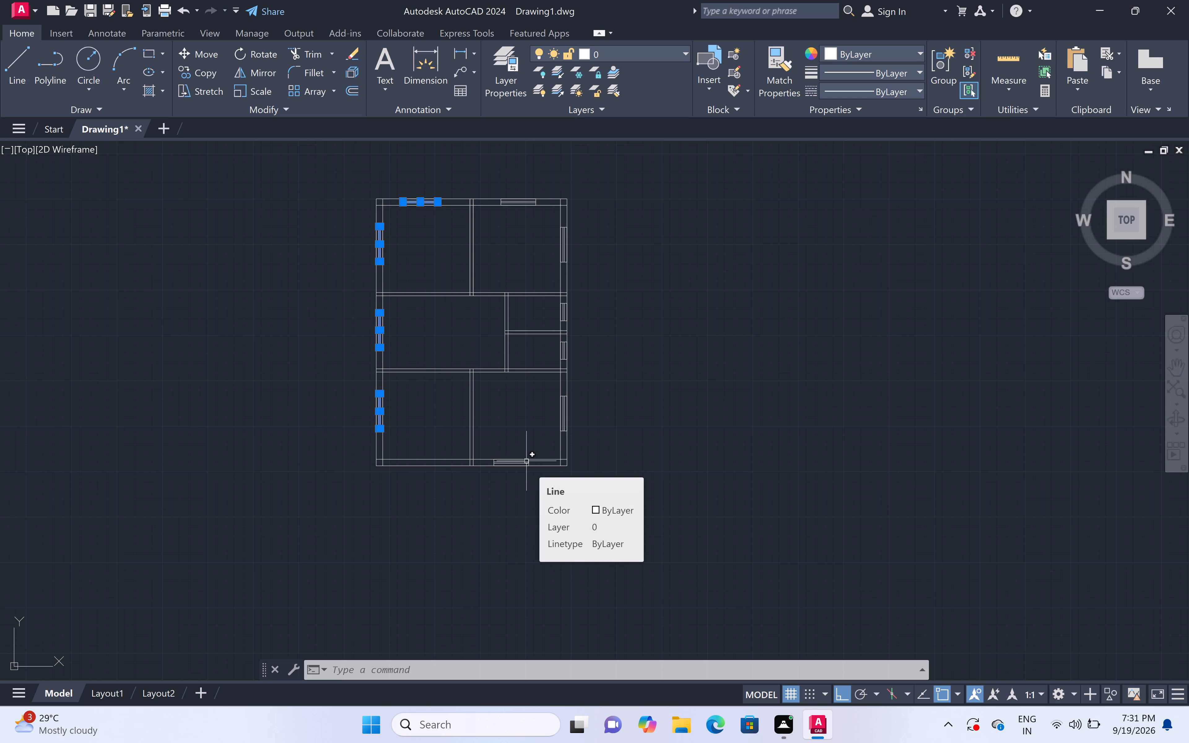
pyautogui.scroll(3, 517, 467)
pyautogui.scroll(3, 509, 440)
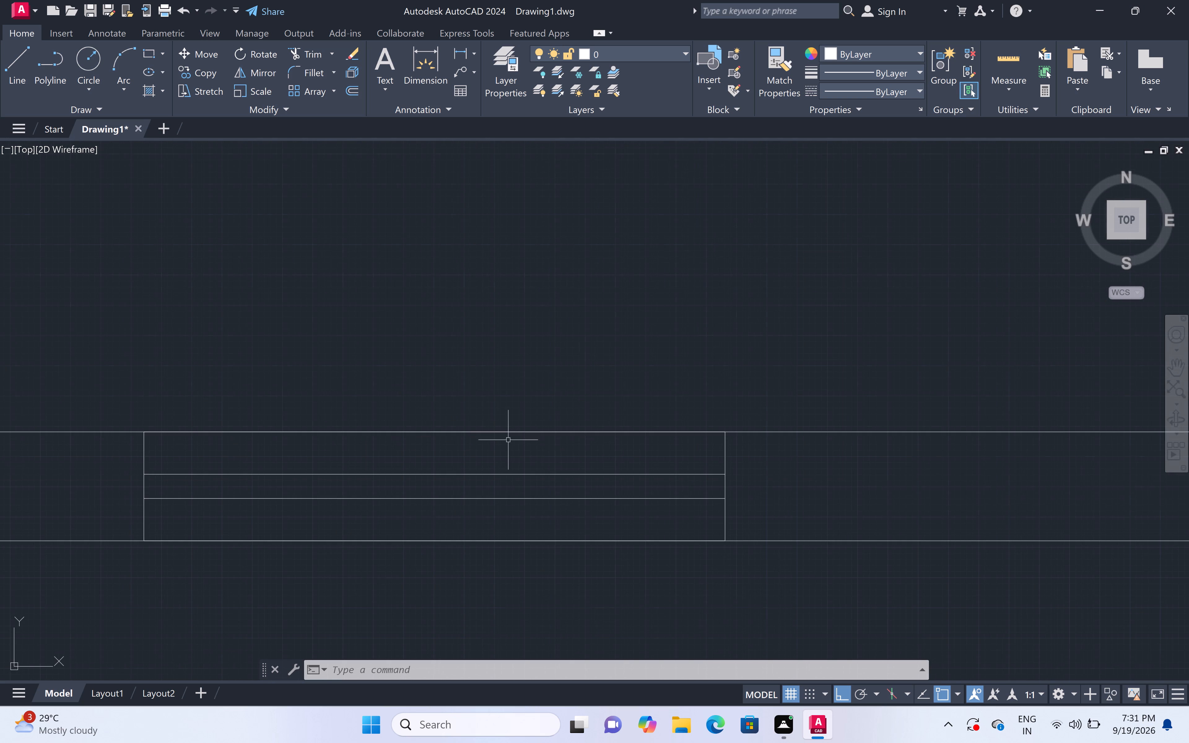
pyautogui.click(514, 458)
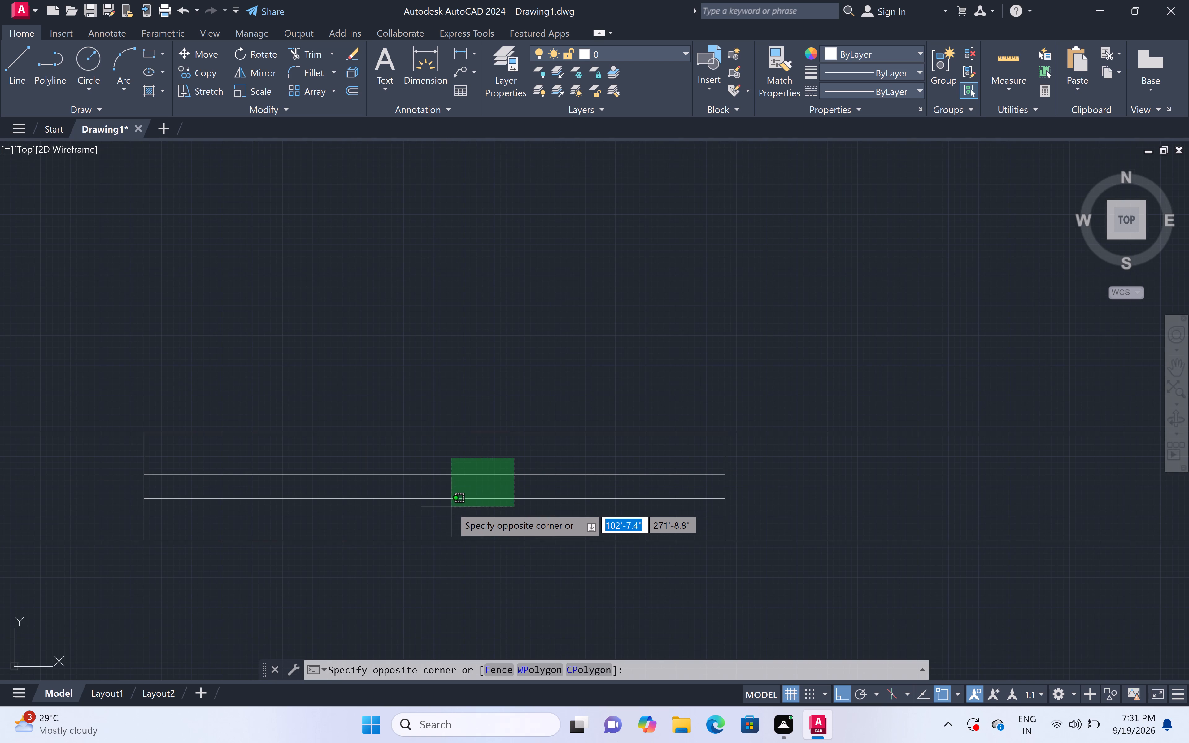
pyautogui.doubleClick(451, 507)
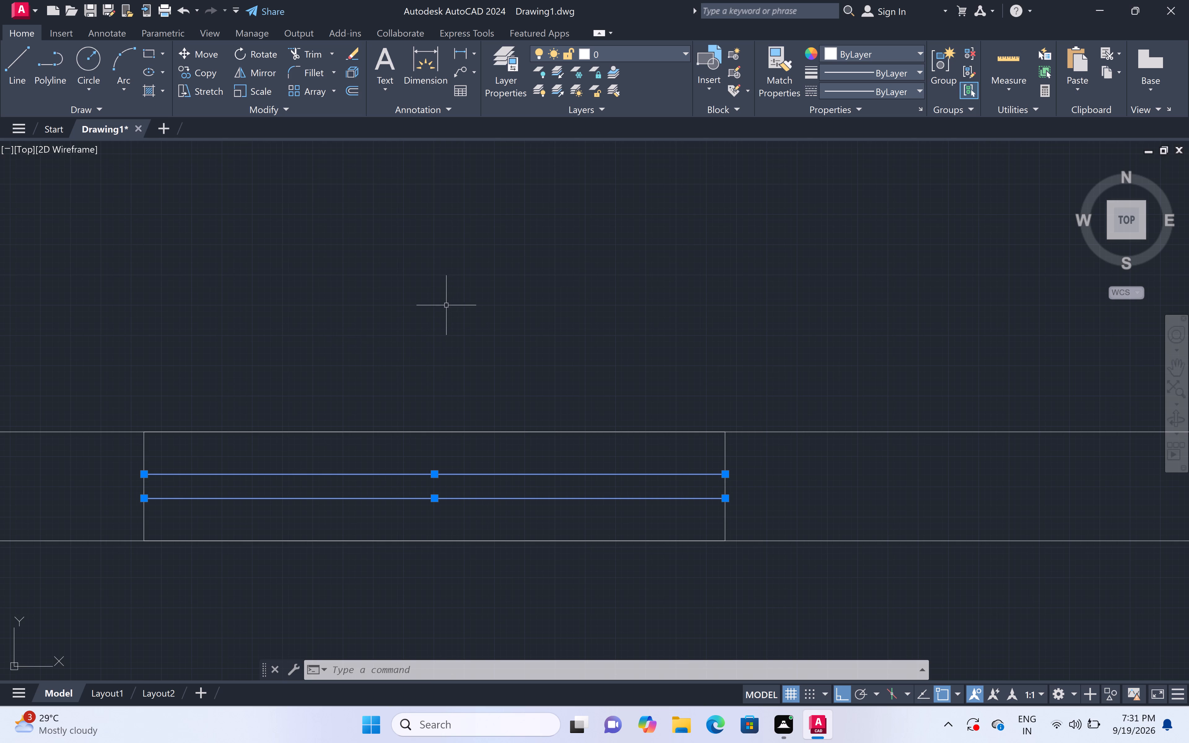
# Add the inner window lines of the lower right room's and lower small room's right wall windows to the selection.
pyautogui.scroll(-6, 445, 307)
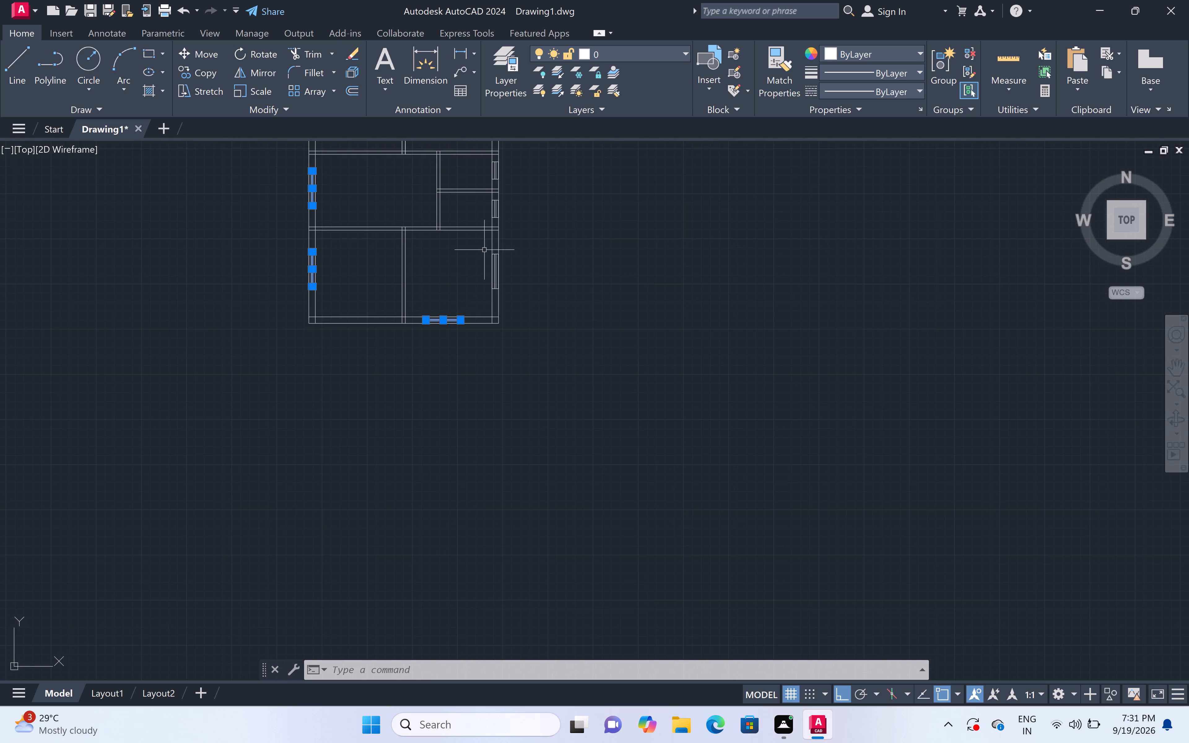
pyautogui.scroll(5, 497, 259)
pyautogui.click(494, 266)
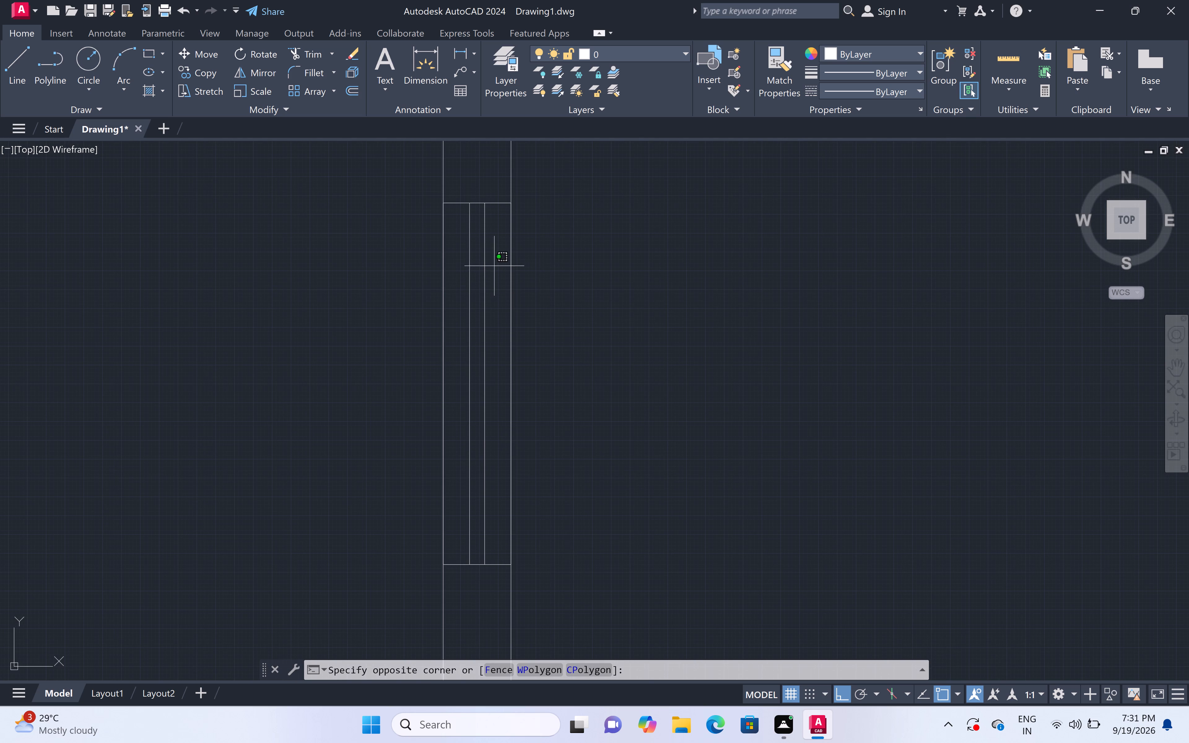
pyautogui.click(460, 292)
pyautogui.scroll(-6, 463, 285)
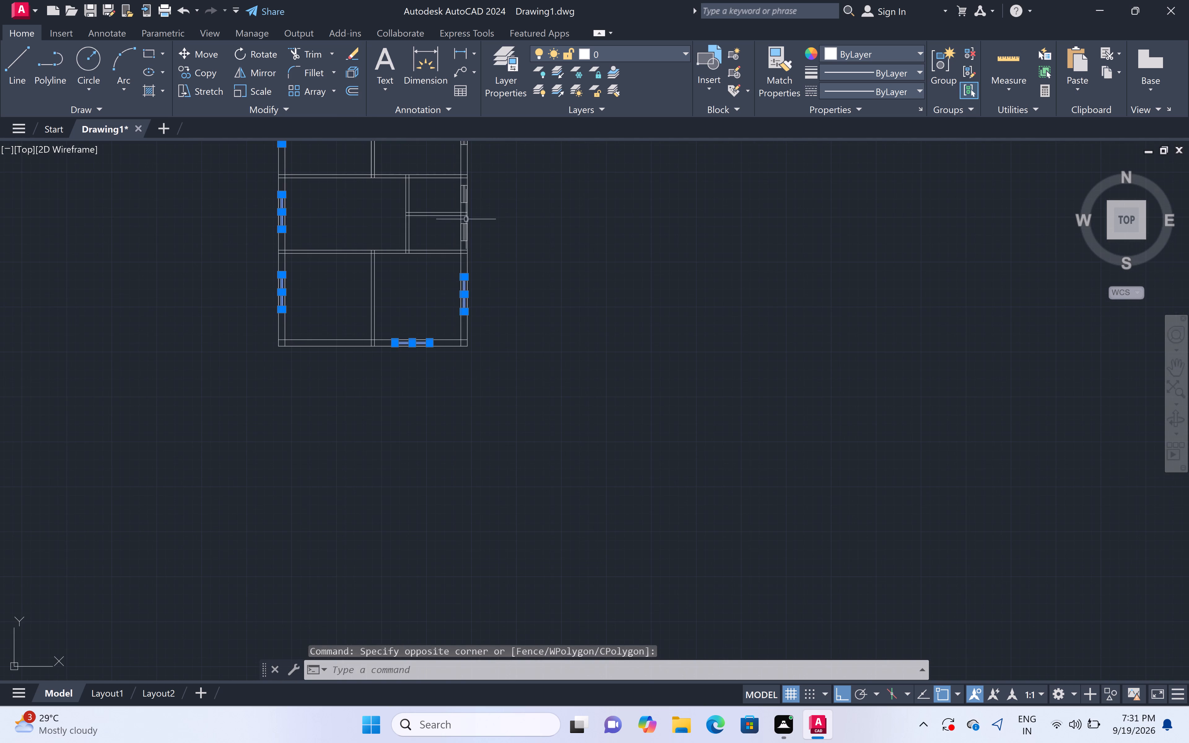
pyautogui.scroll(5, 461, 214)
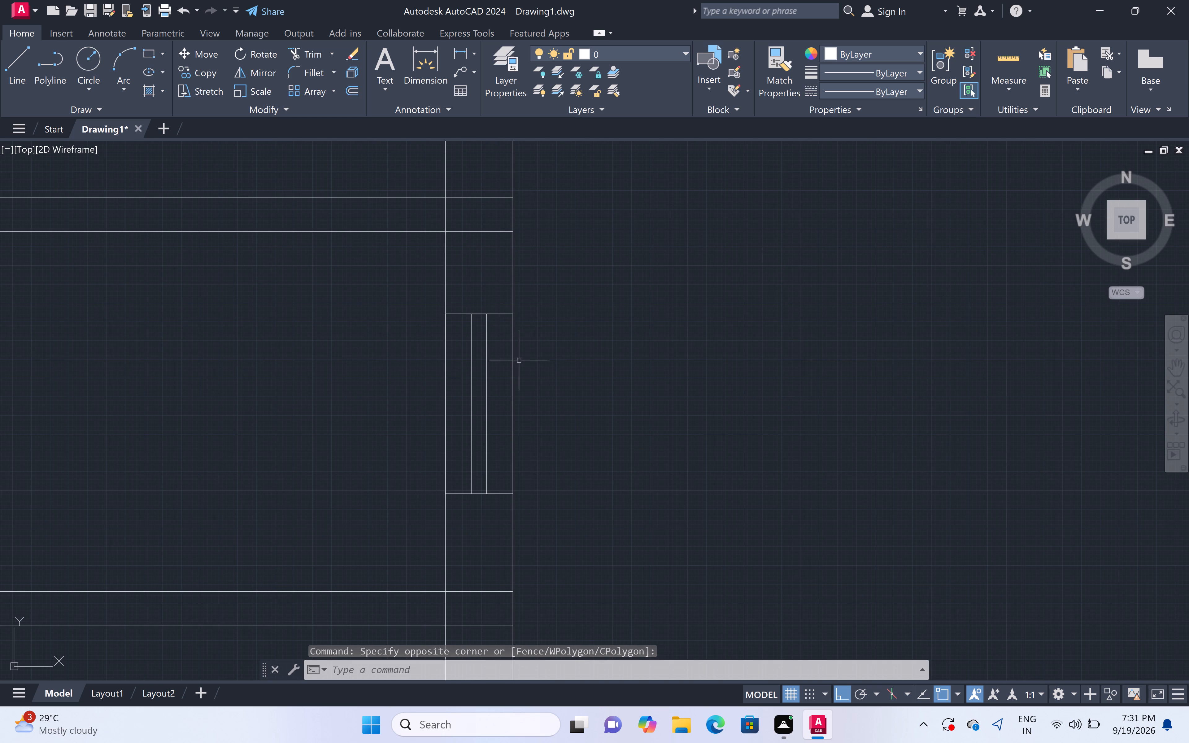
pyautogui.click(496, 344)
pyautogui.click(462, 391)
# Add the inner window lines of the upper small room's and upper right room's right wall windows to the selection.
pyautogui.scroll(-2, 460, 341)
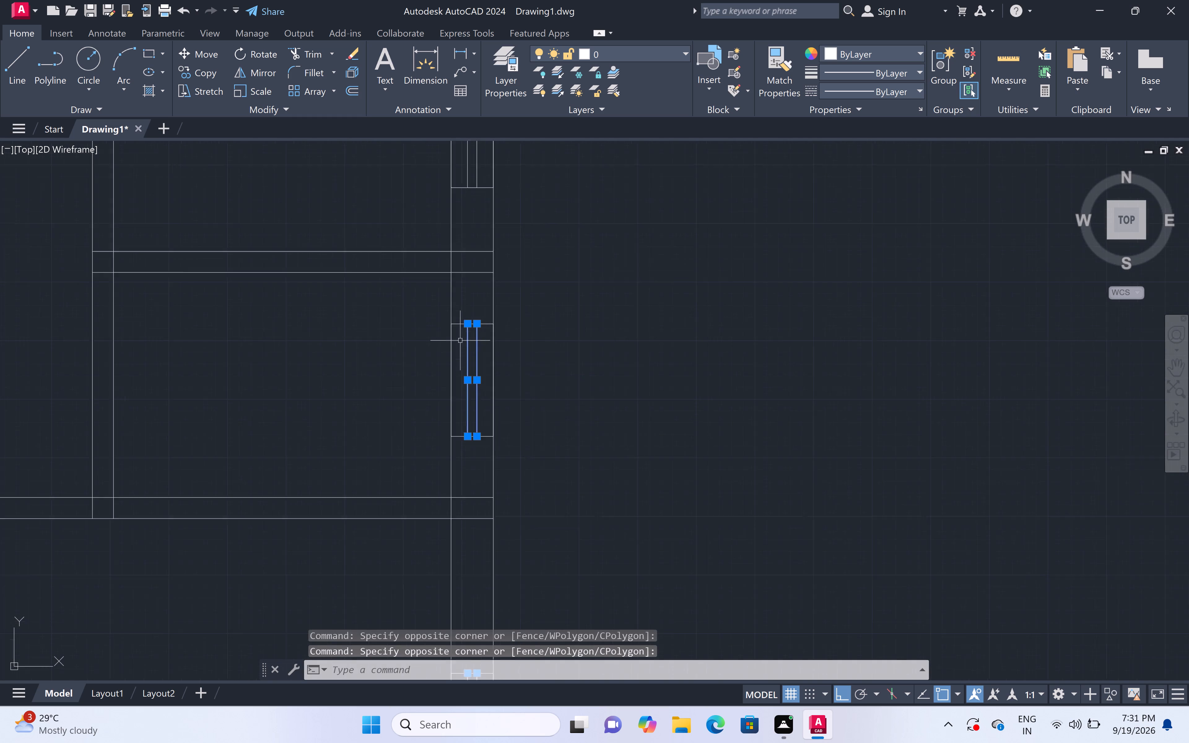
pyautogui.scroll(-3, 460, 341)
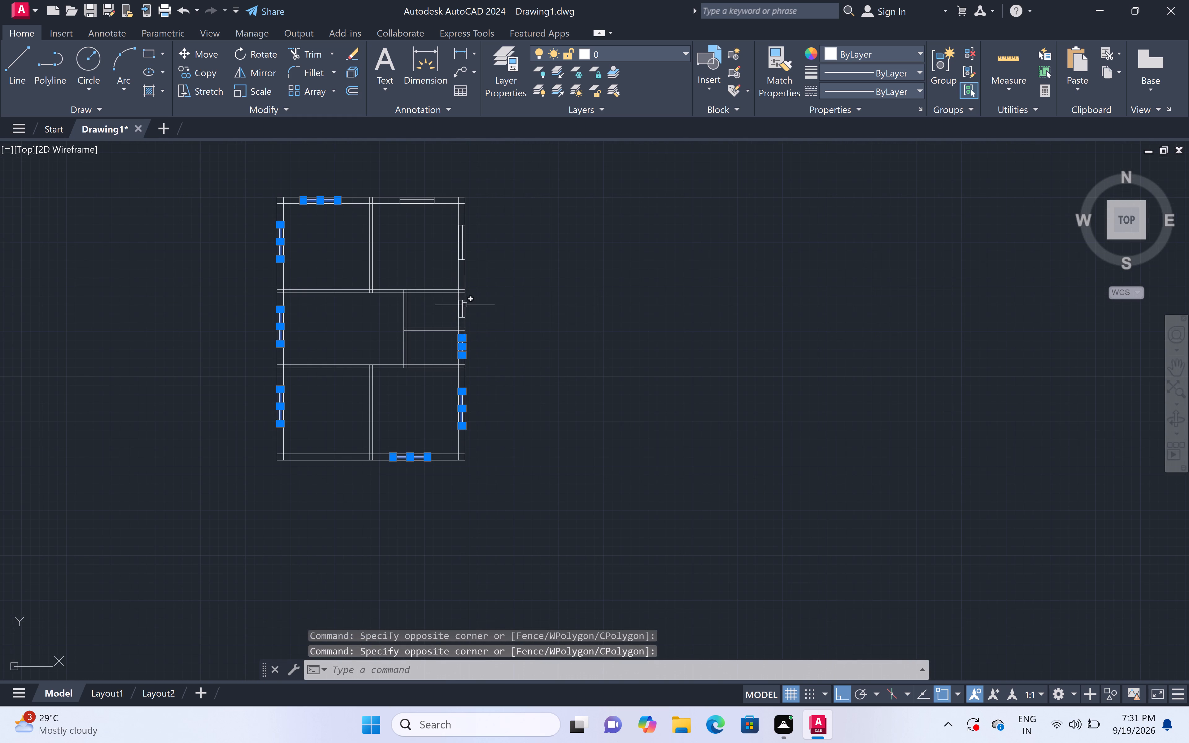
pyautogui.scroll(6, 465, 305)
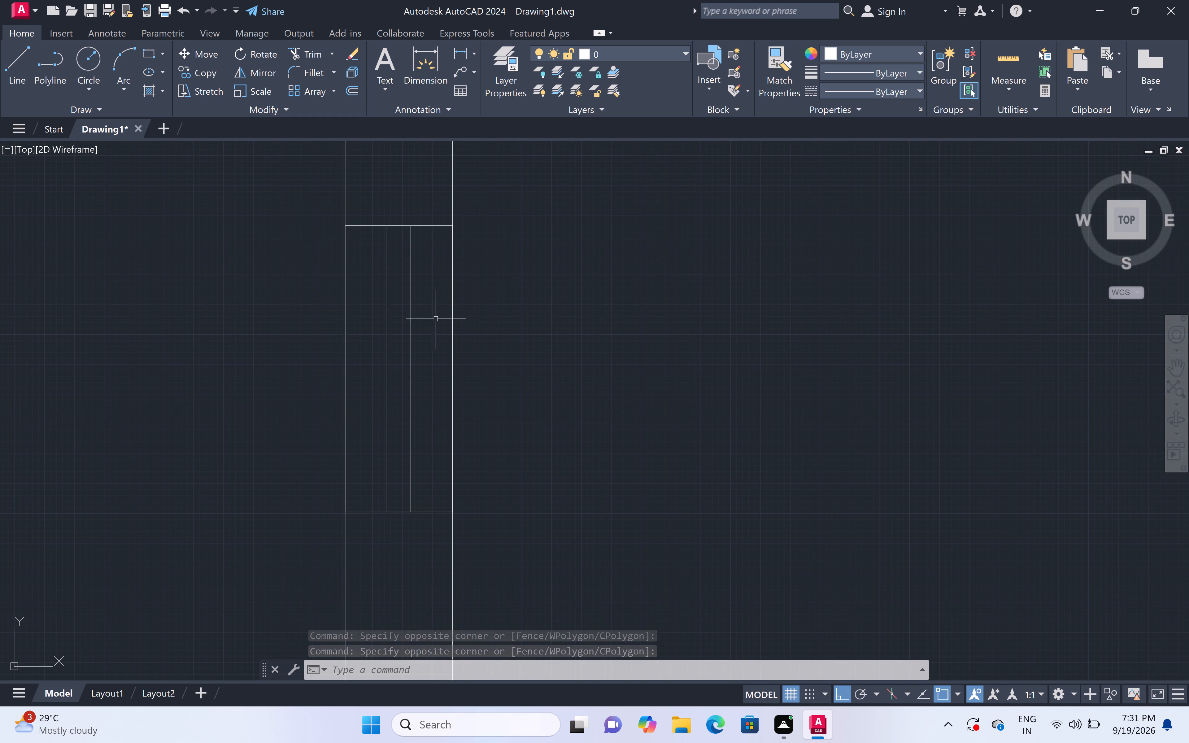
pyautogui.click(428, 321)
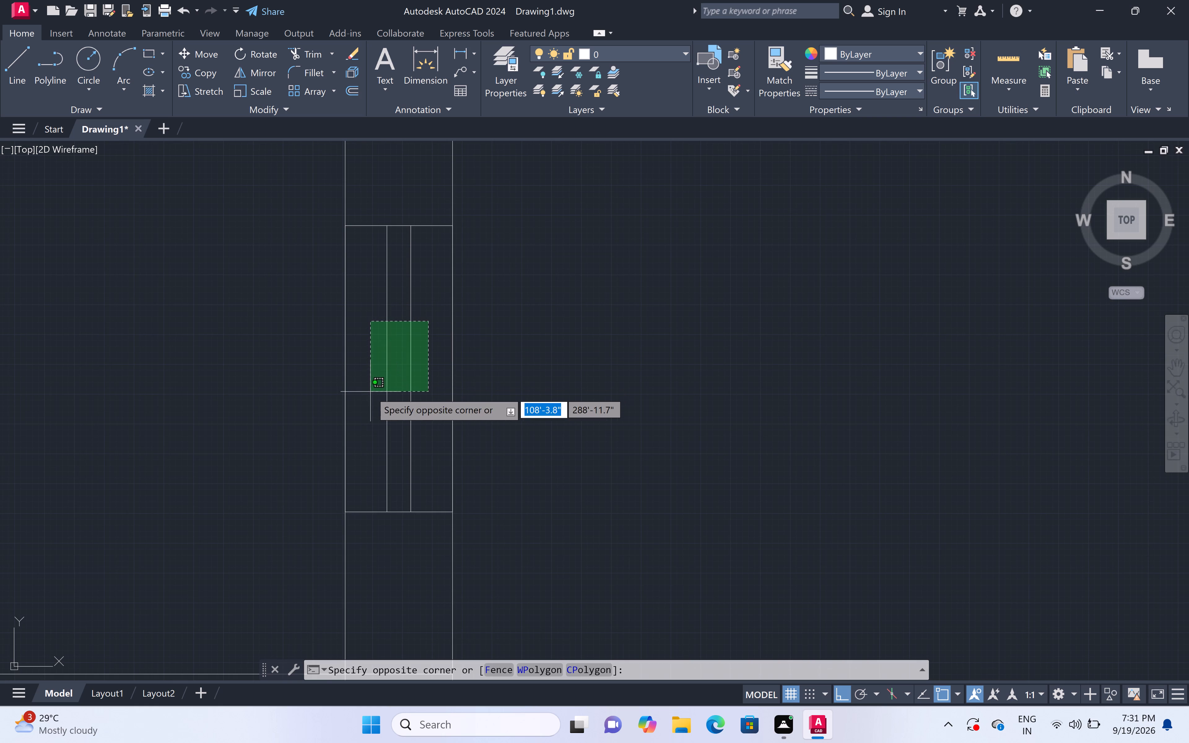
pyautogui.click(370, 392)
pyautogui.scroll(-6, 372, 358)
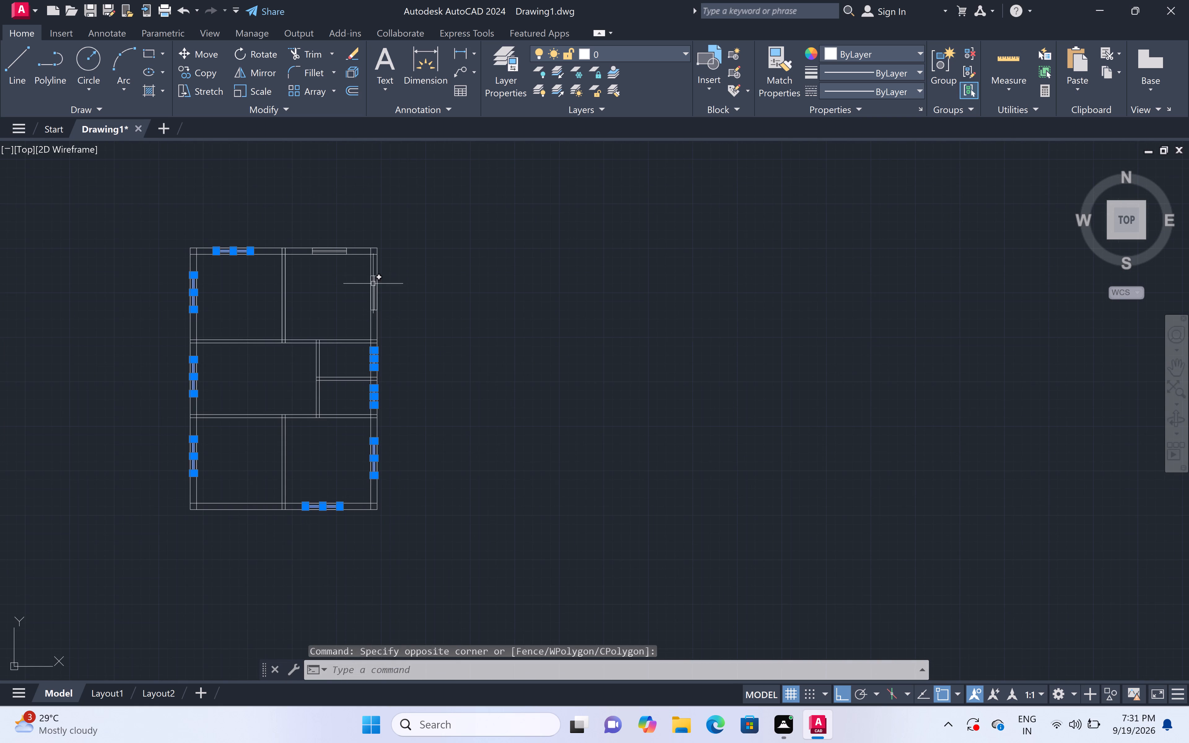
pyautogui.scroll(6, 373, 284)
pyautogui.click(413, 278)
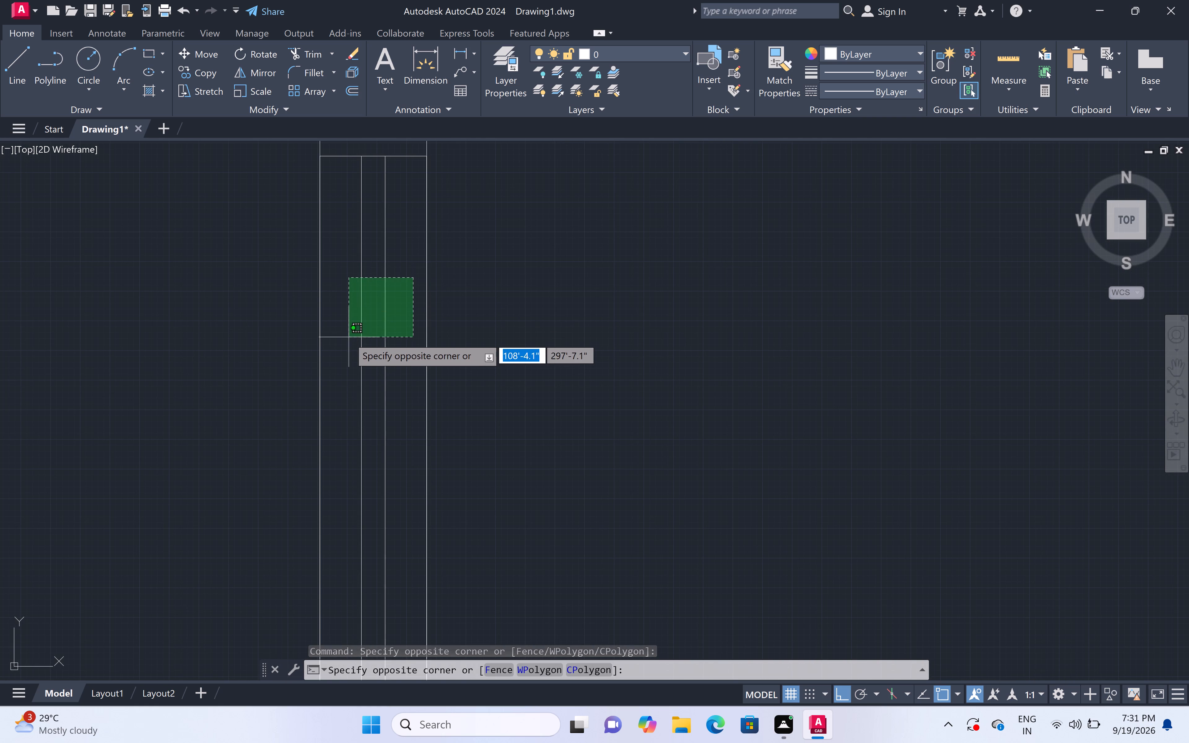
pyautogui.click(348, 338)
# Add the two inner lines of the top wall window above the upper right room to the selection.
pyautogui.scroll(-5, 350, 321)
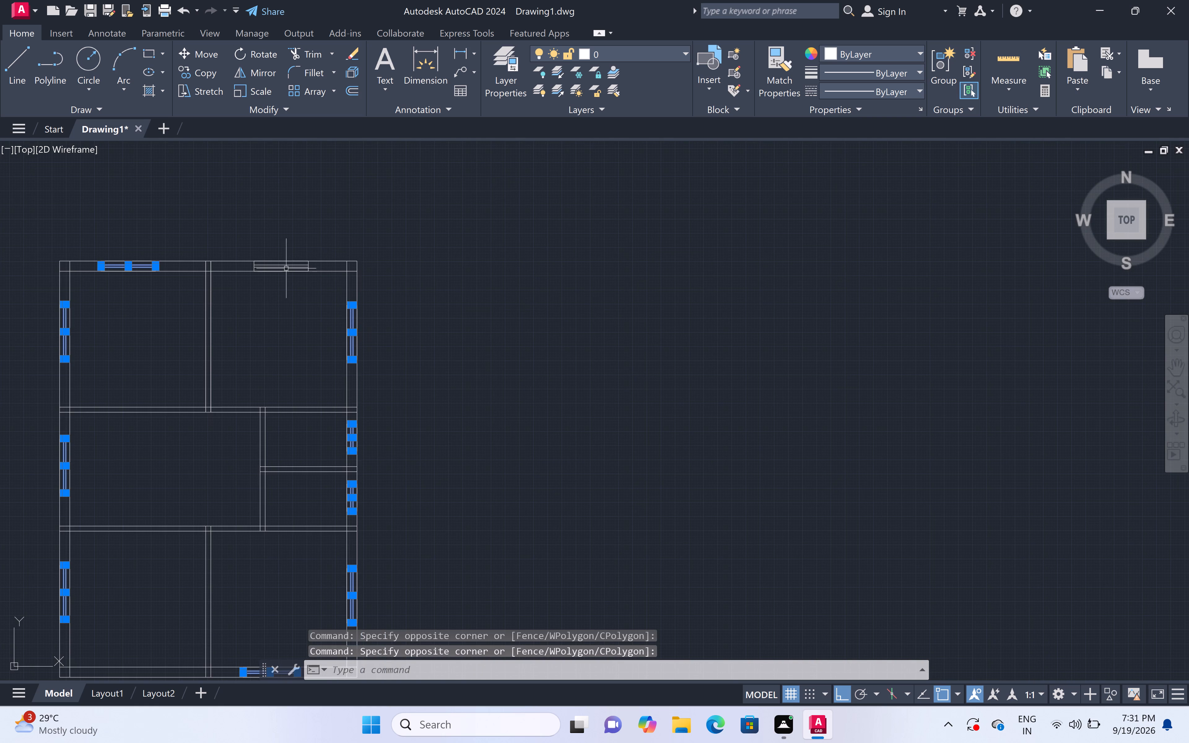
pyautogui.scroll(5, 262, 261)
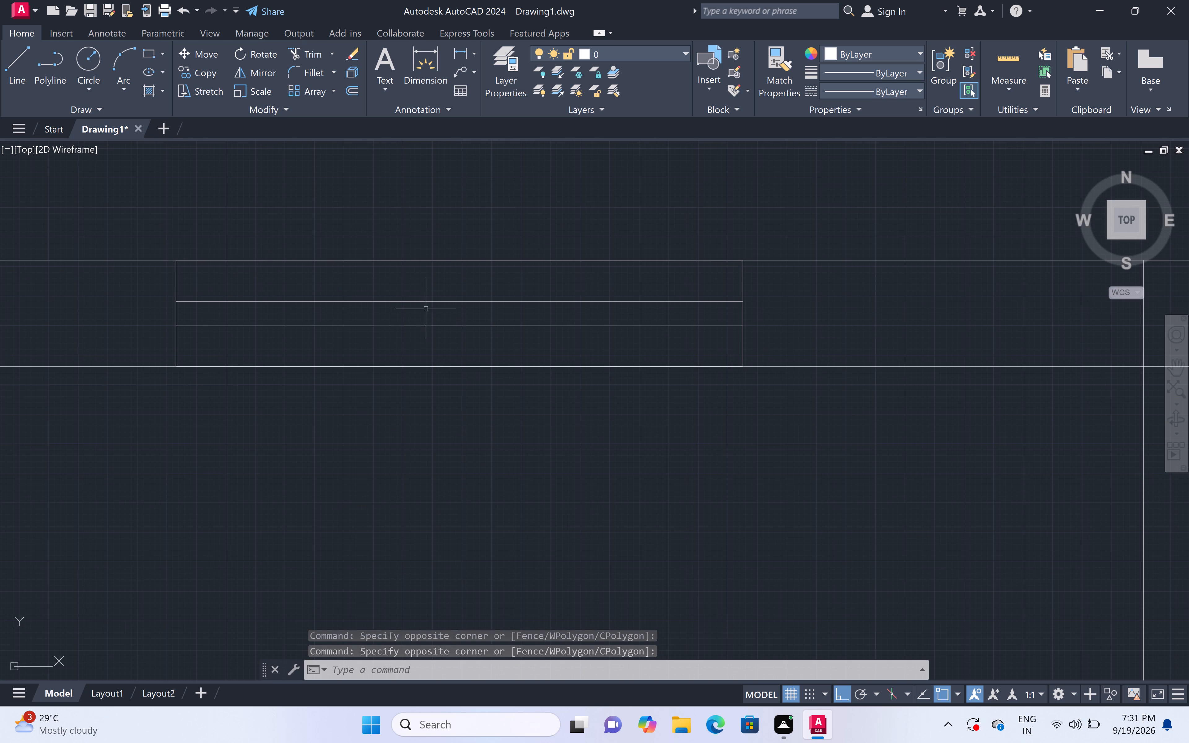
pyautogui.click(427, 293)
pyautogui.click(359, 335)
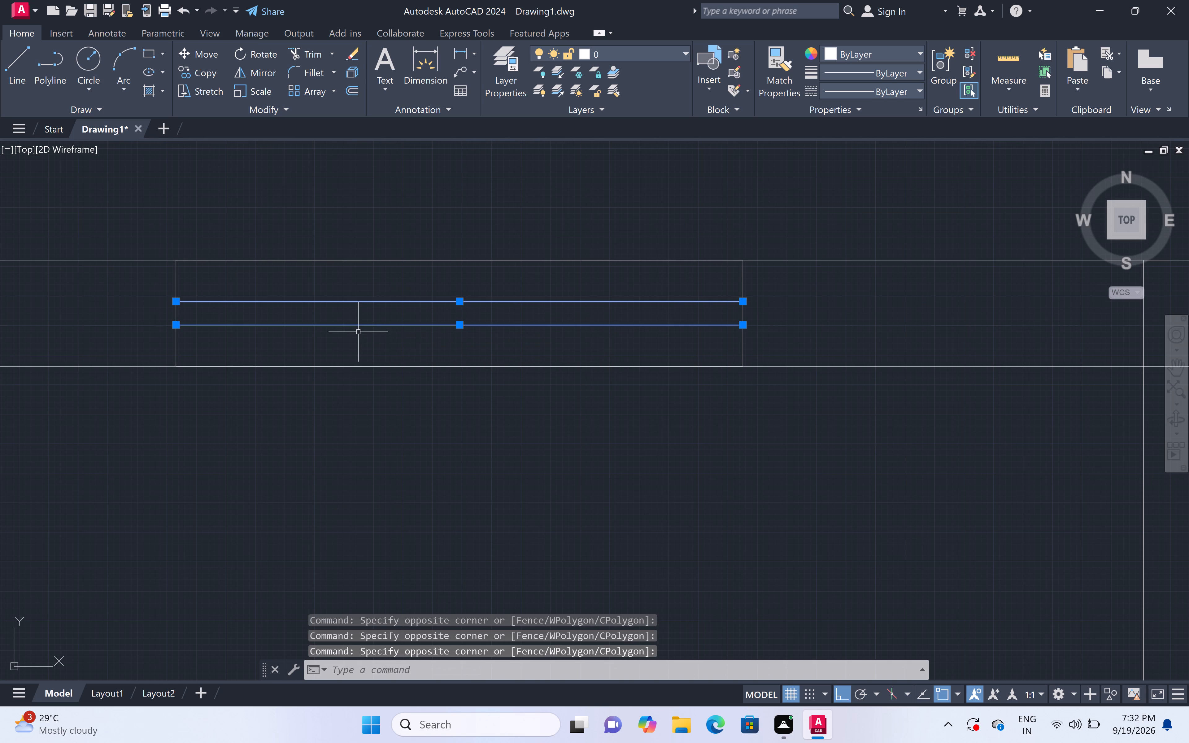
pyautogui.scroll(-5, 359, 320)
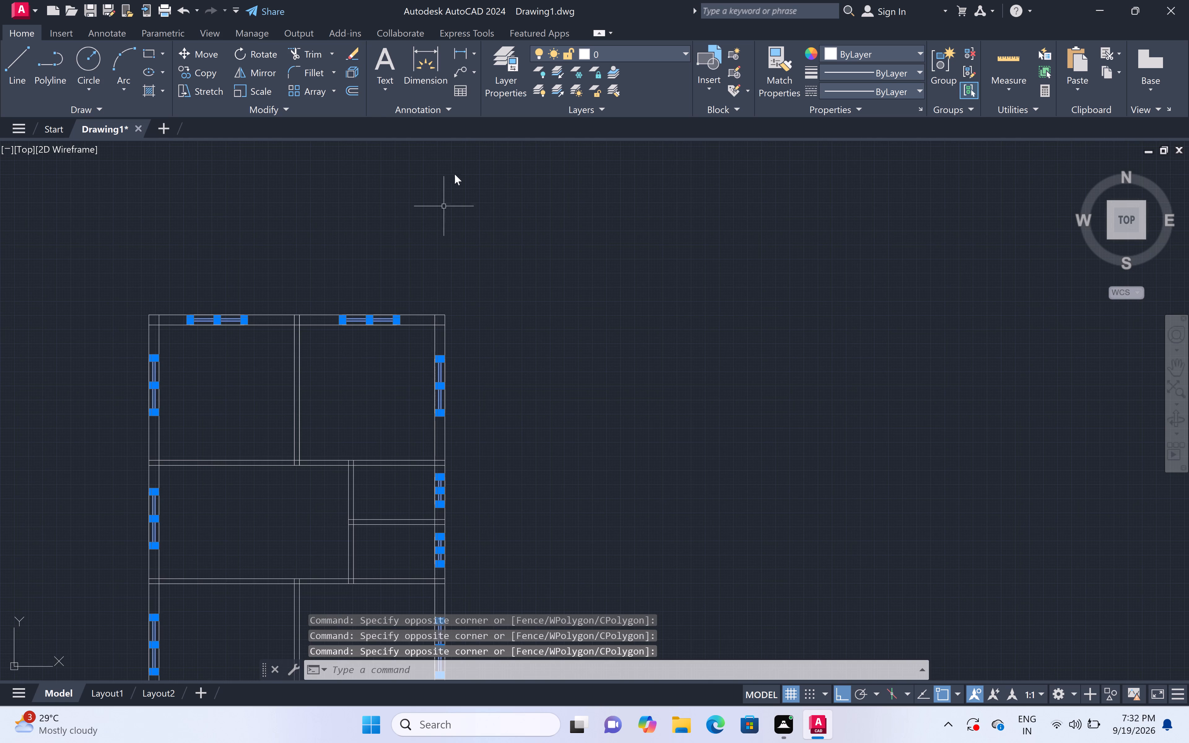
# Move all the selected inner window lines to the windows layer and clear the selection.
pyautogui.click(683, 52)
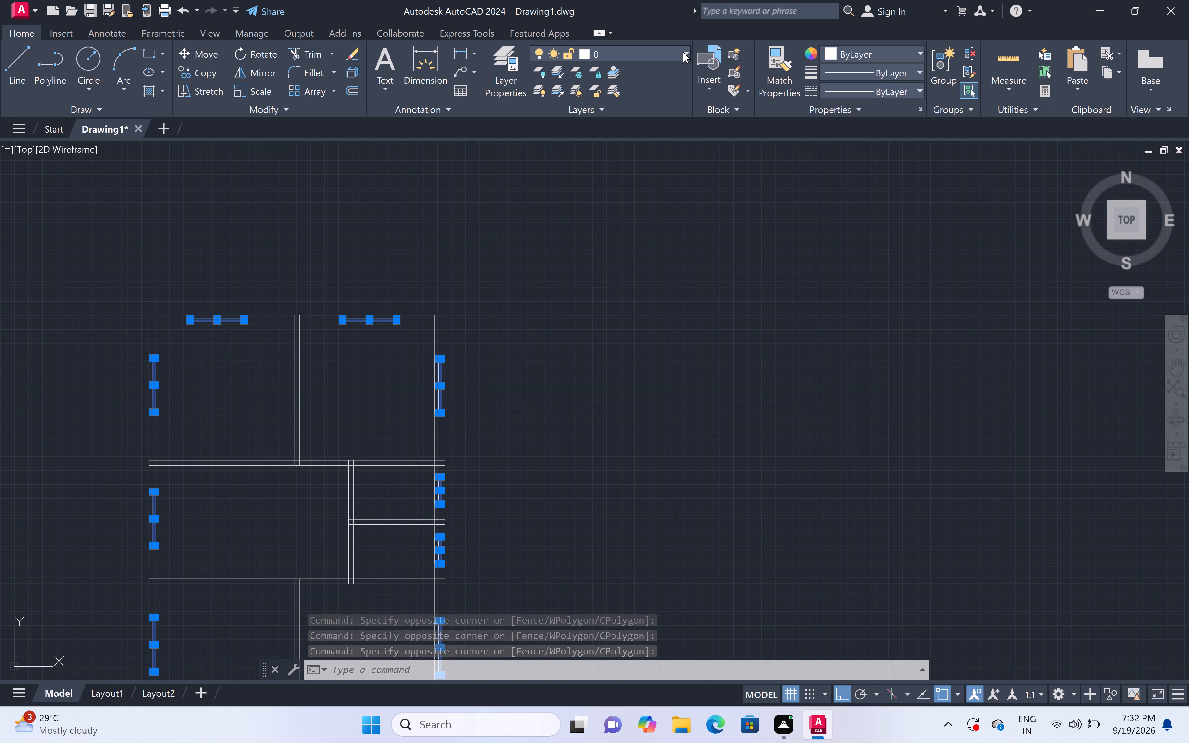
pyautogui.click(660, 88)
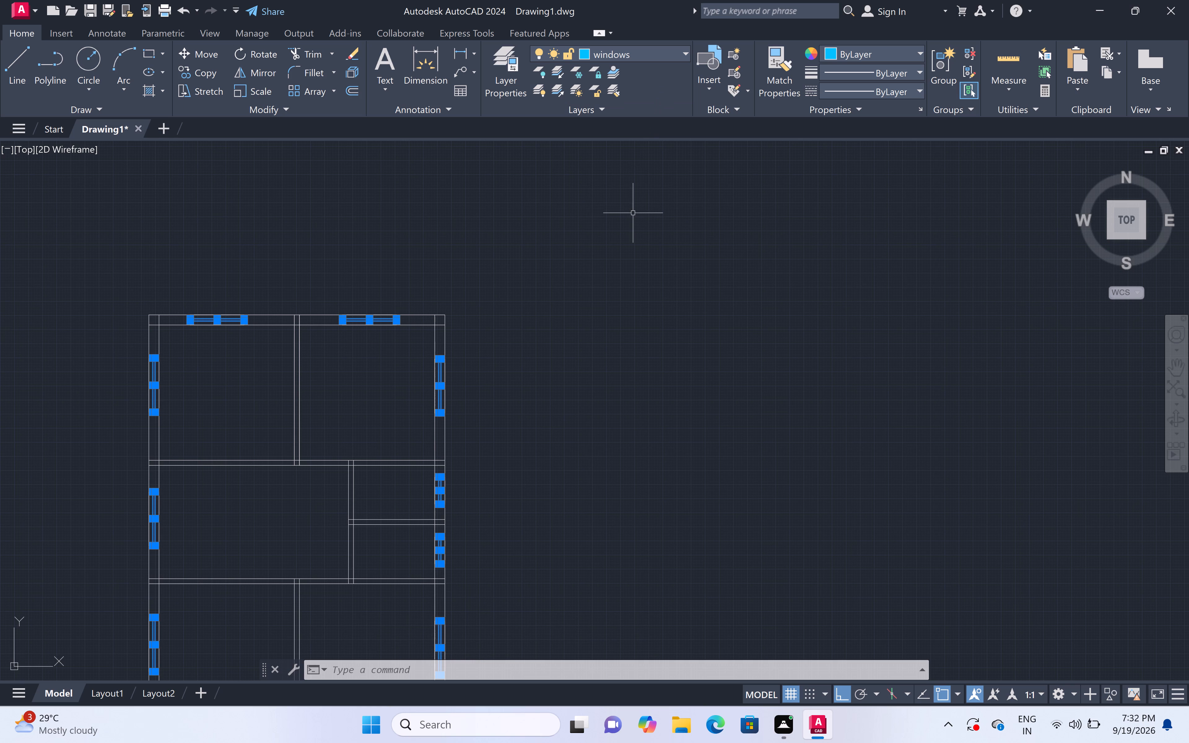
pyautogui.press('Escape')
# Draw a 4.5" door jamb line across the upper horizontal partition, below the upper left room and short of the central vertical partition.
pyautogui.scroll(-4, 633, 204)
pyautogui.scroll(2, 584, 211)
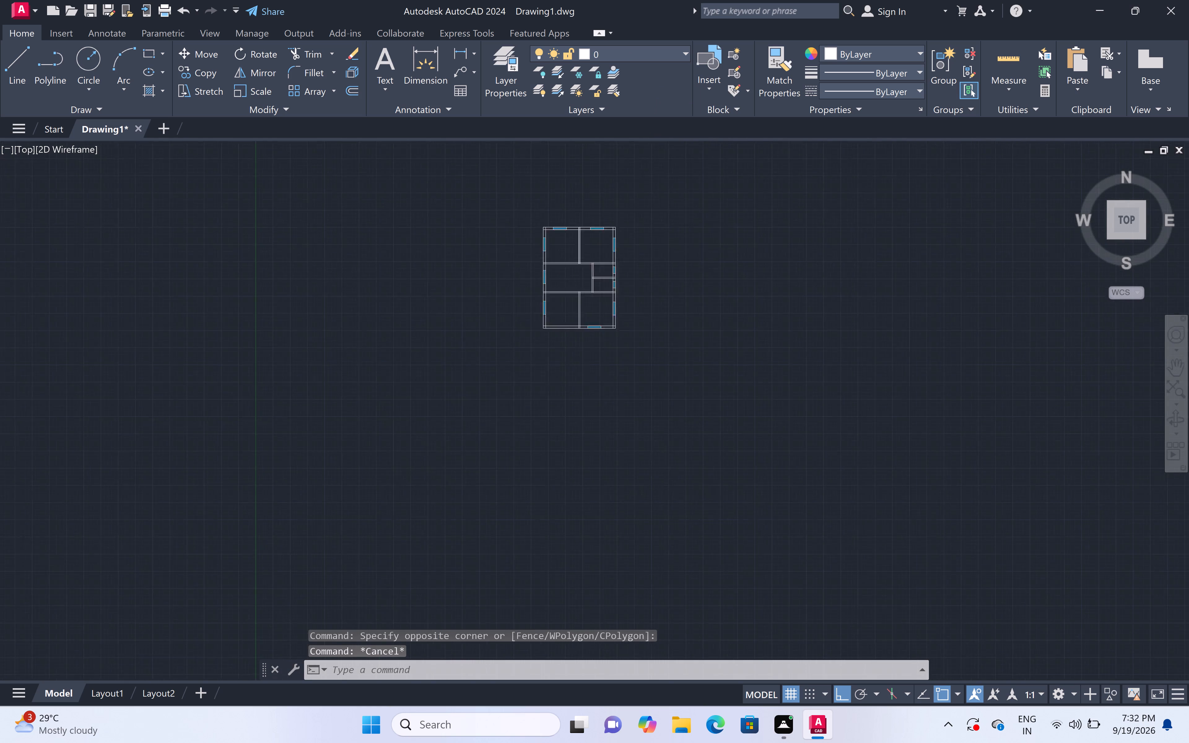
pyautogui.scroll(1, 584, 211)
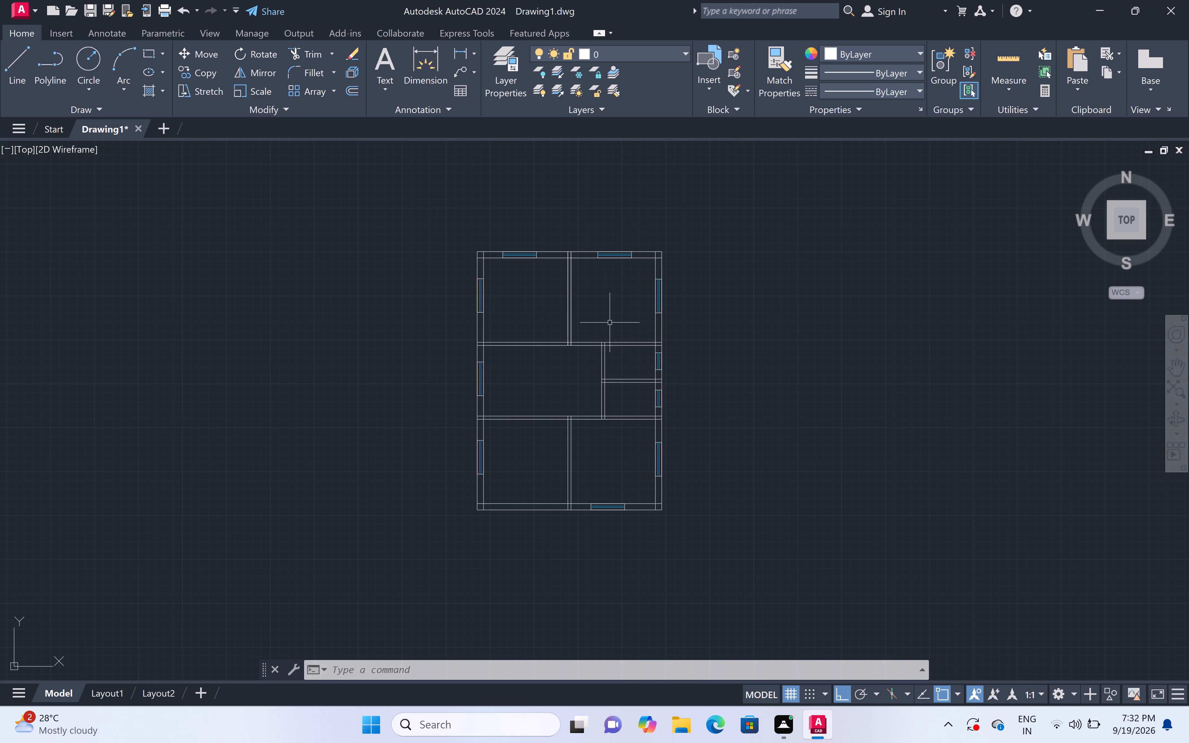
pyautogui.scroll(3, 559, 343)
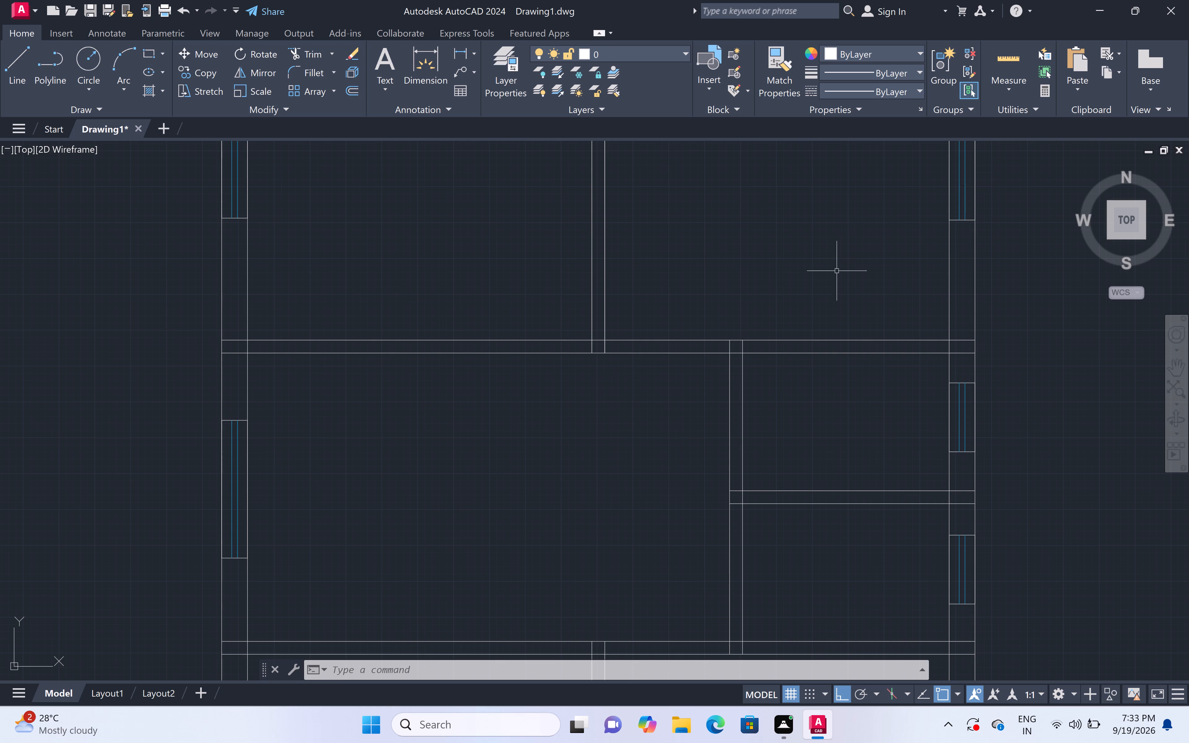
pyautogui.write('l')
pyautogui.press('space')
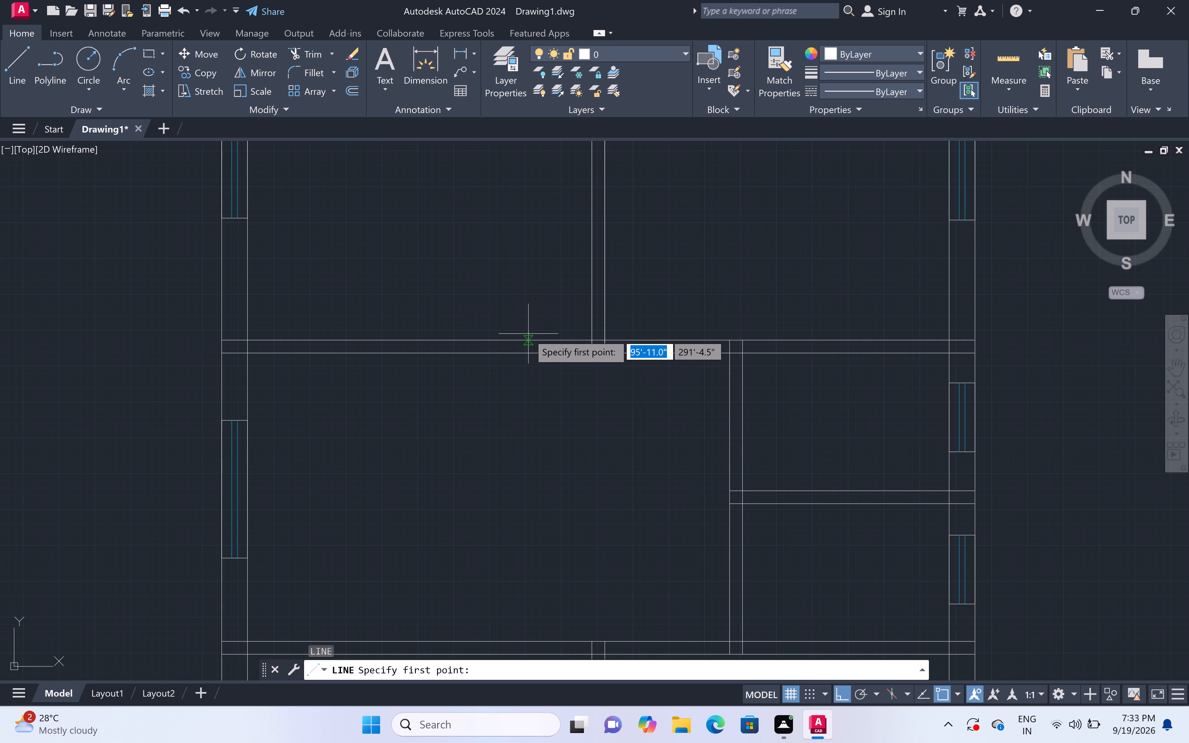
pyautogui.scroll(1, 529, 342)
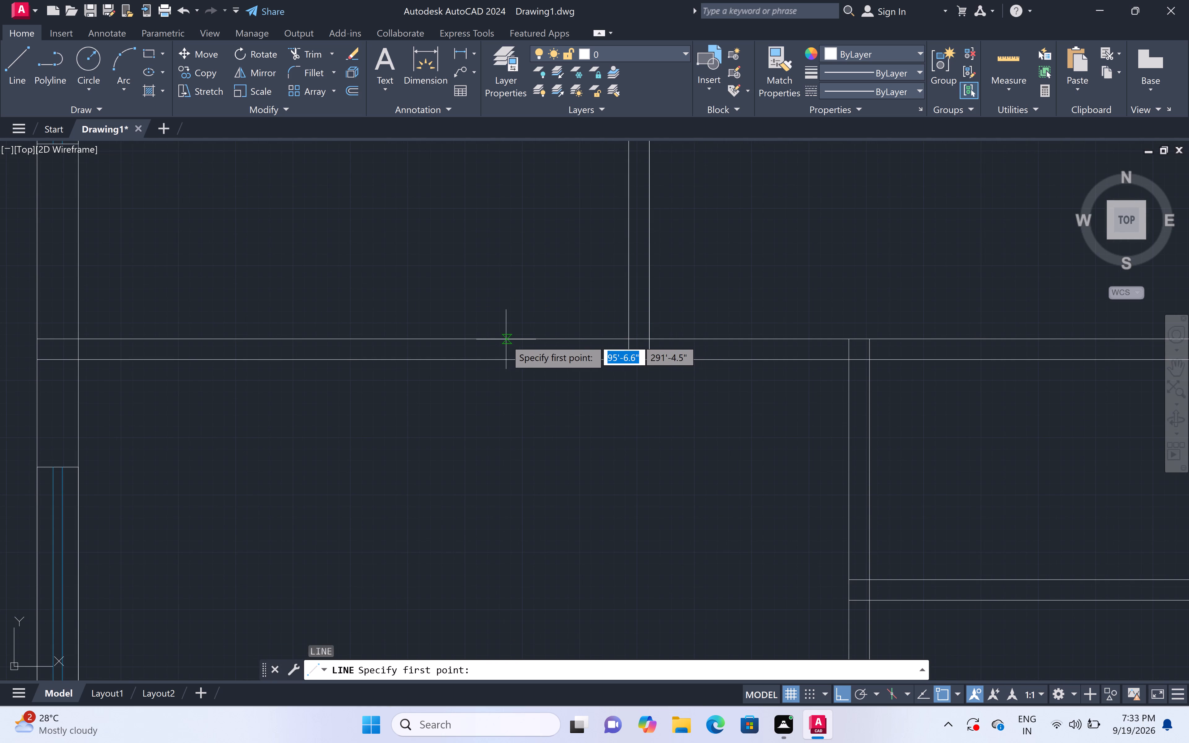
pyautogui.click(455, 339)
pyautogui.click(453, 361)
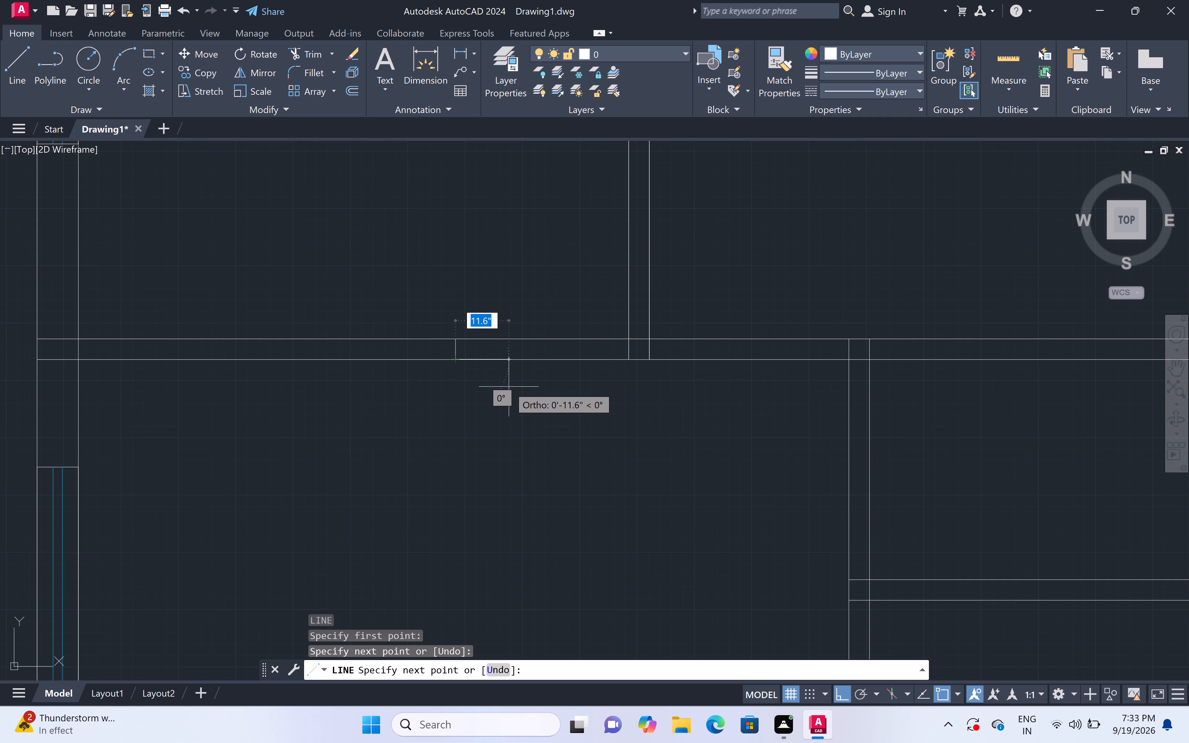
pyautogui.press('Escape')
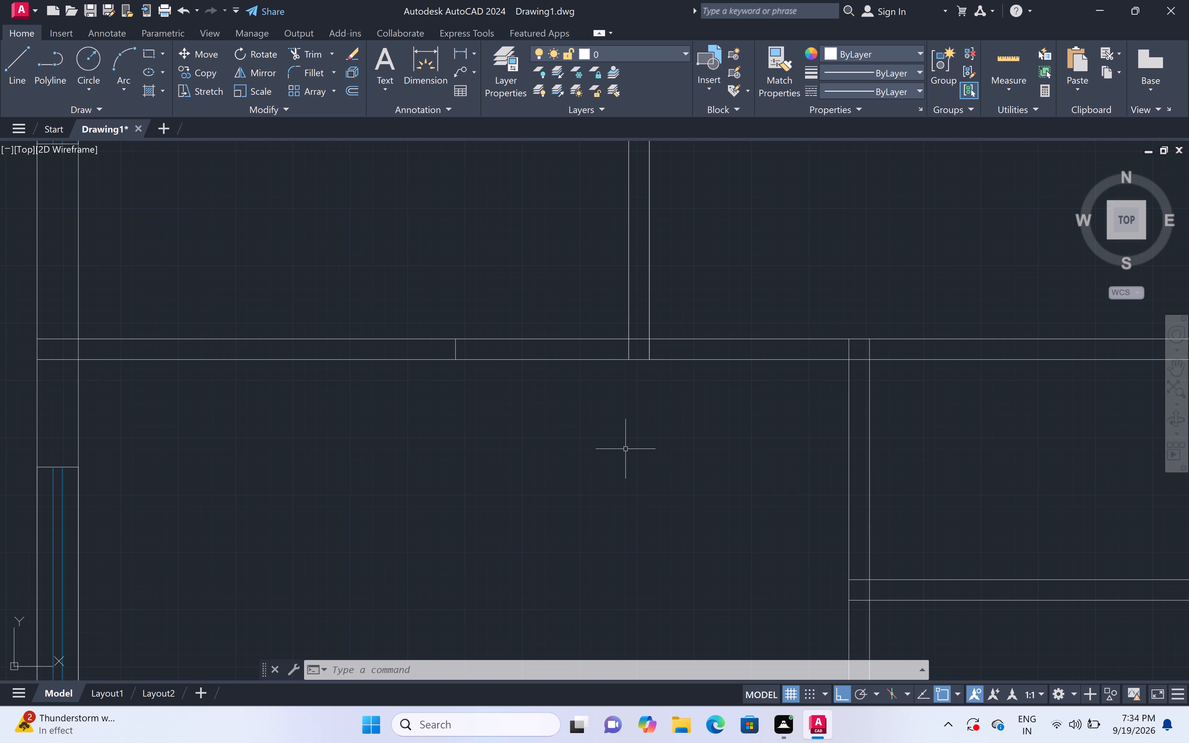
# Draw a 4.5" door jamb line across the upper horizontal partition, just left of the small rooms' vertical partition.
pyautogui.press('k')
pyautogui.press('BackSpace')
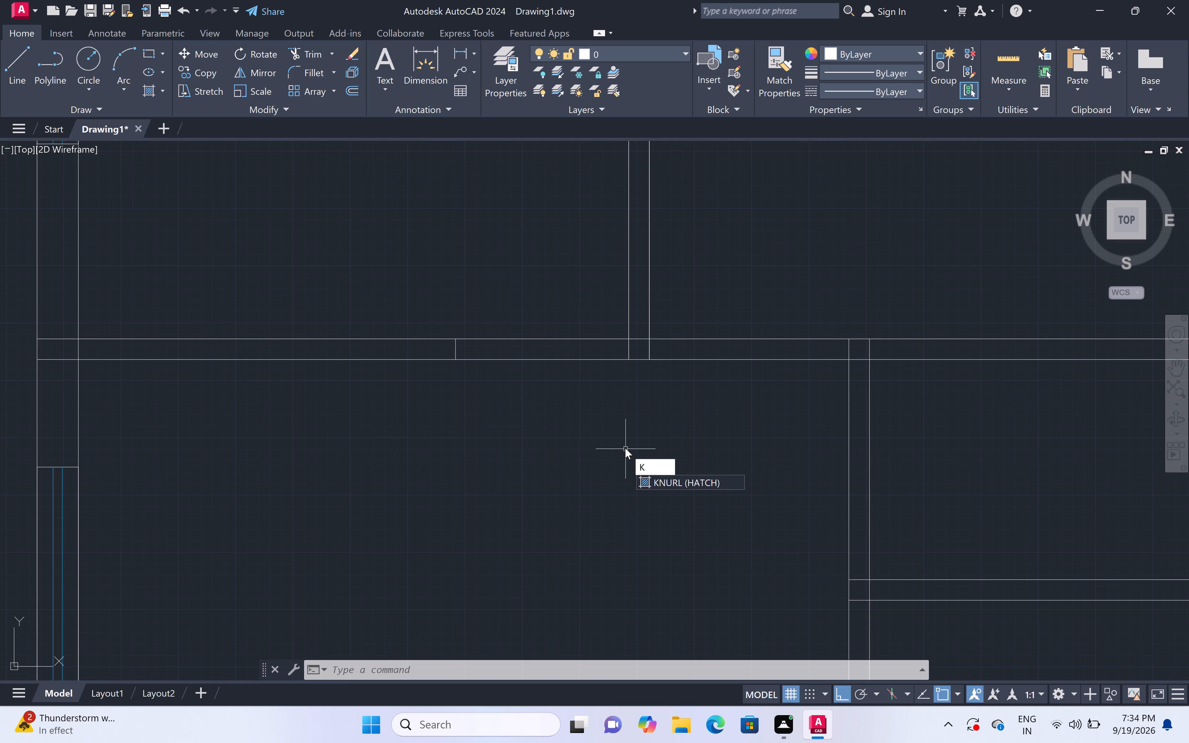
pyautogui.press('BackSpace')
pyautogui.write('l')
pyautogui.press('space')
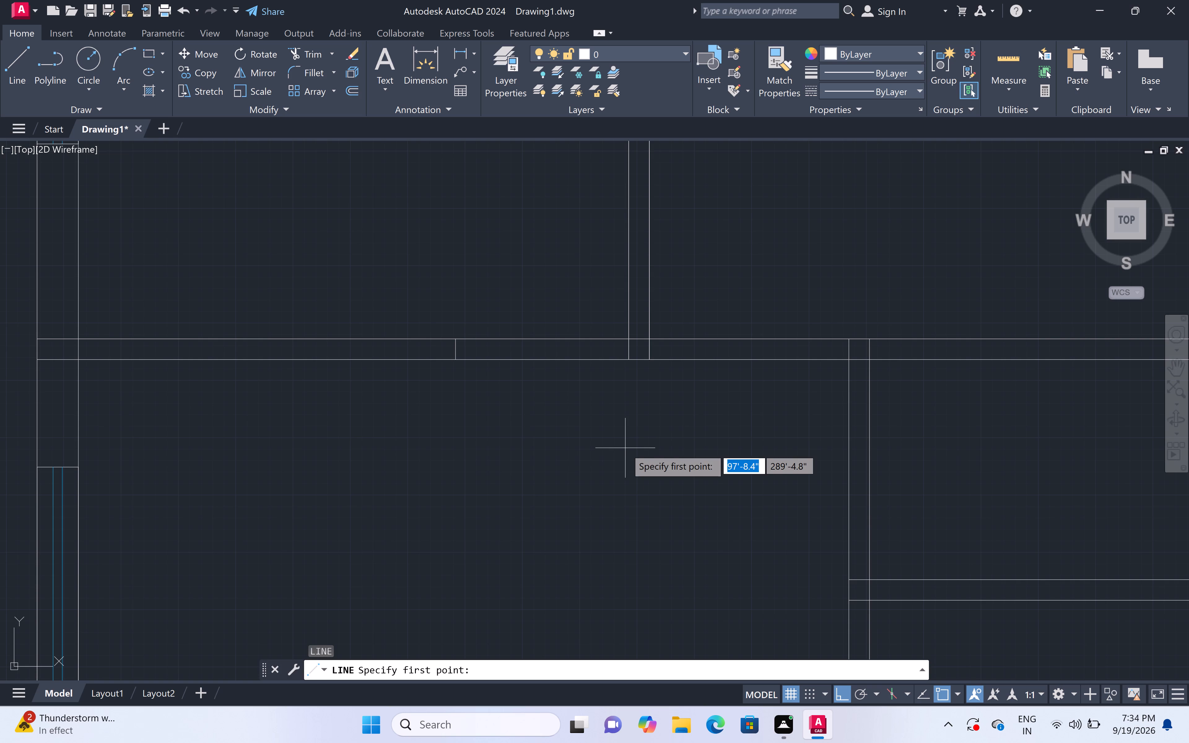
pyautogui.click(829, 340)
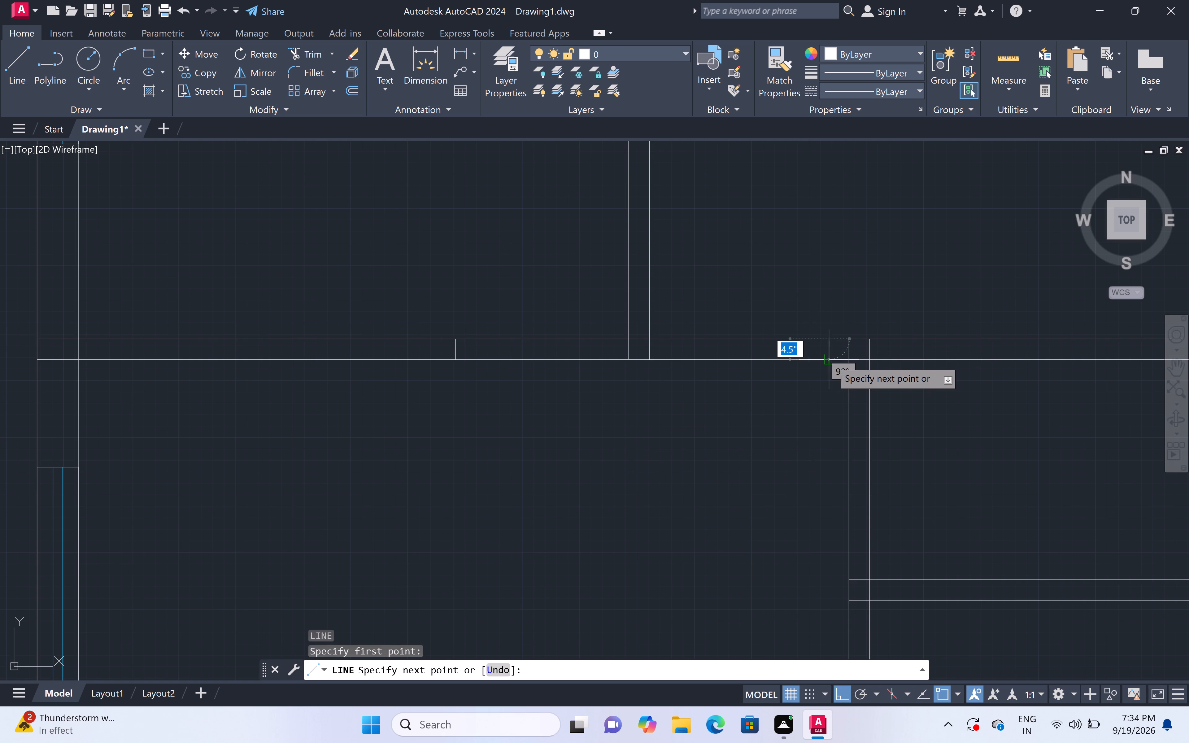
pyautogui.click(831, 360)
pyautogui.press('Escape')
# Draw a 4.5" door jamb line across the vertical partition on the left side of the upper small room.
pyautogui.scroll(-2, 807, 376)
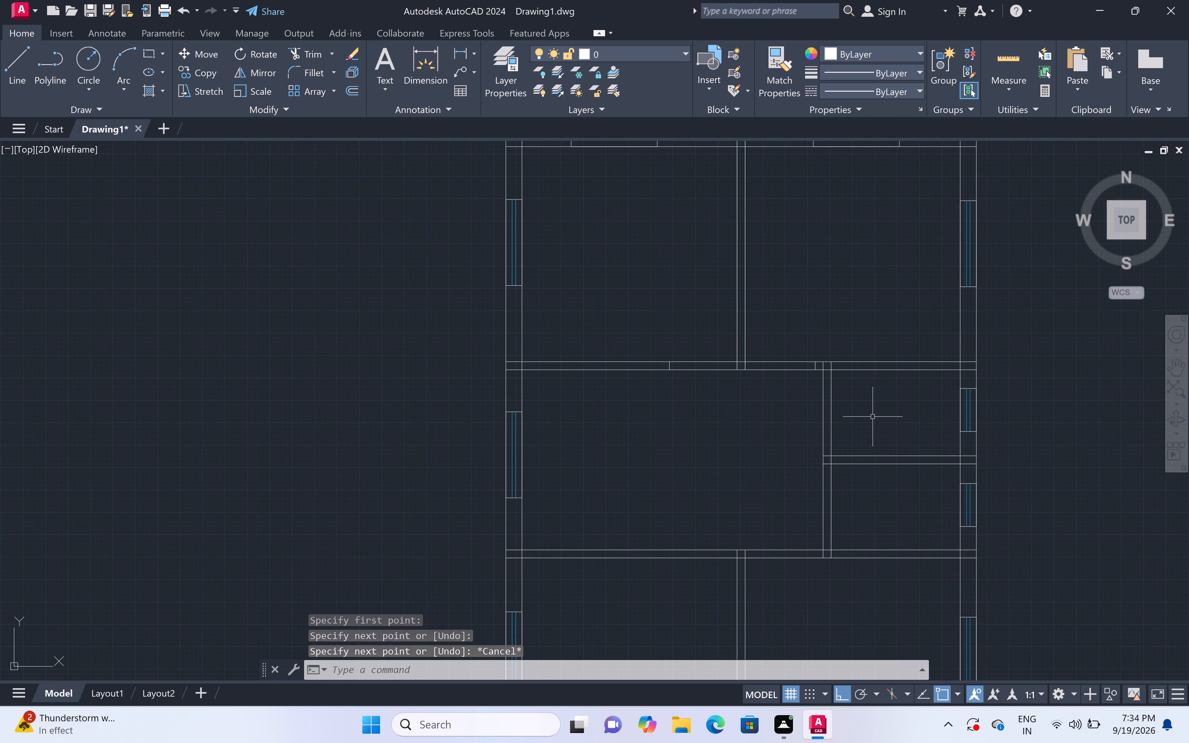
pyautogui.scroll(2, 873, 417)
pyautogui.write('l')
pyautogui.press('space')
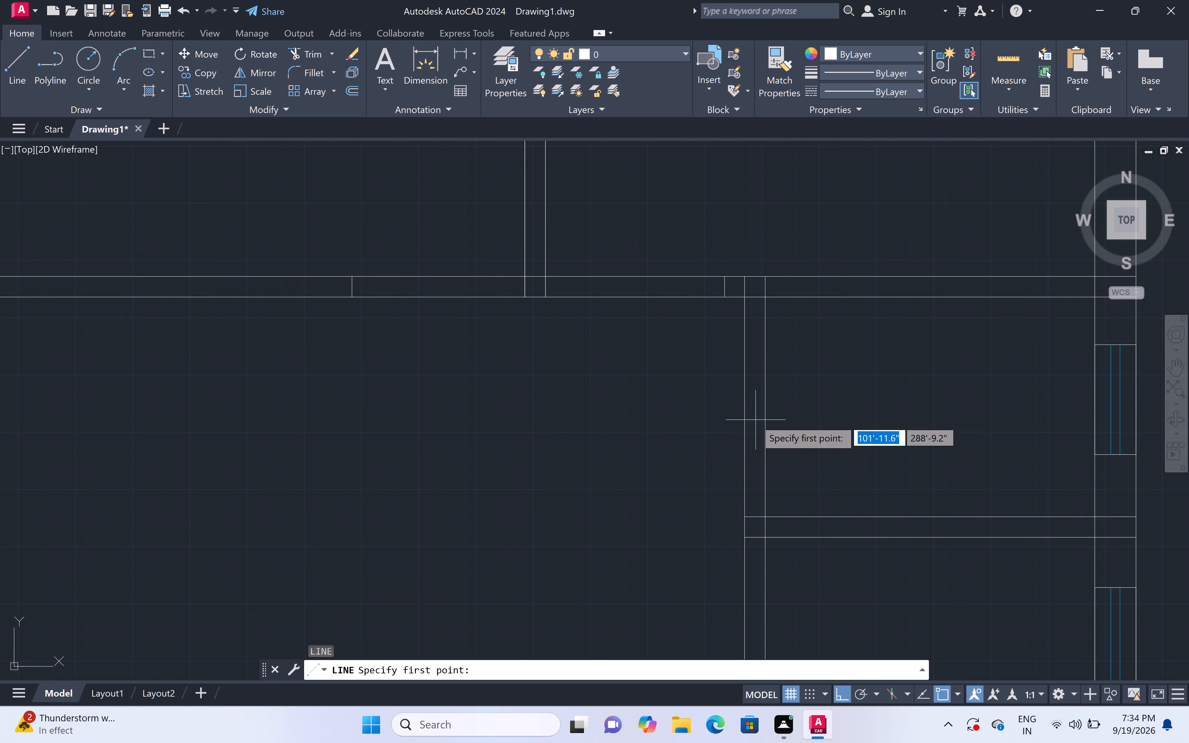
pyautogui.click(743, 432)
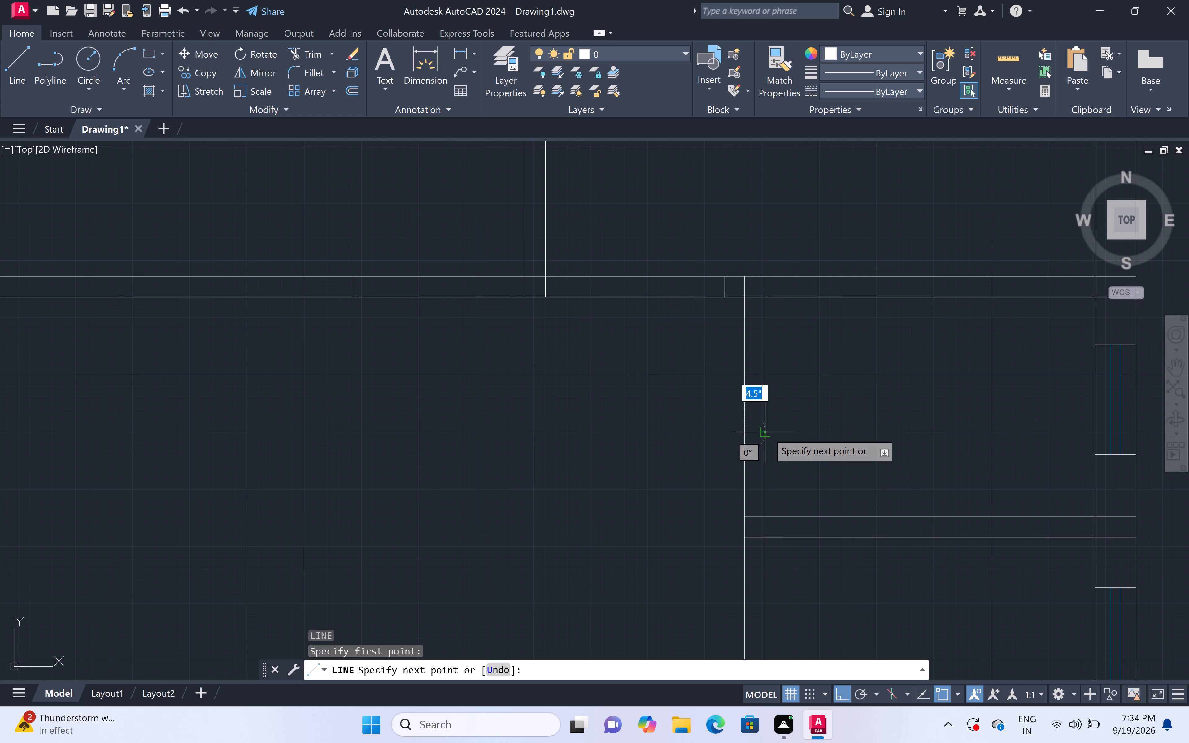
pyautogui.click(768, 432)
pyautogui.press('space')
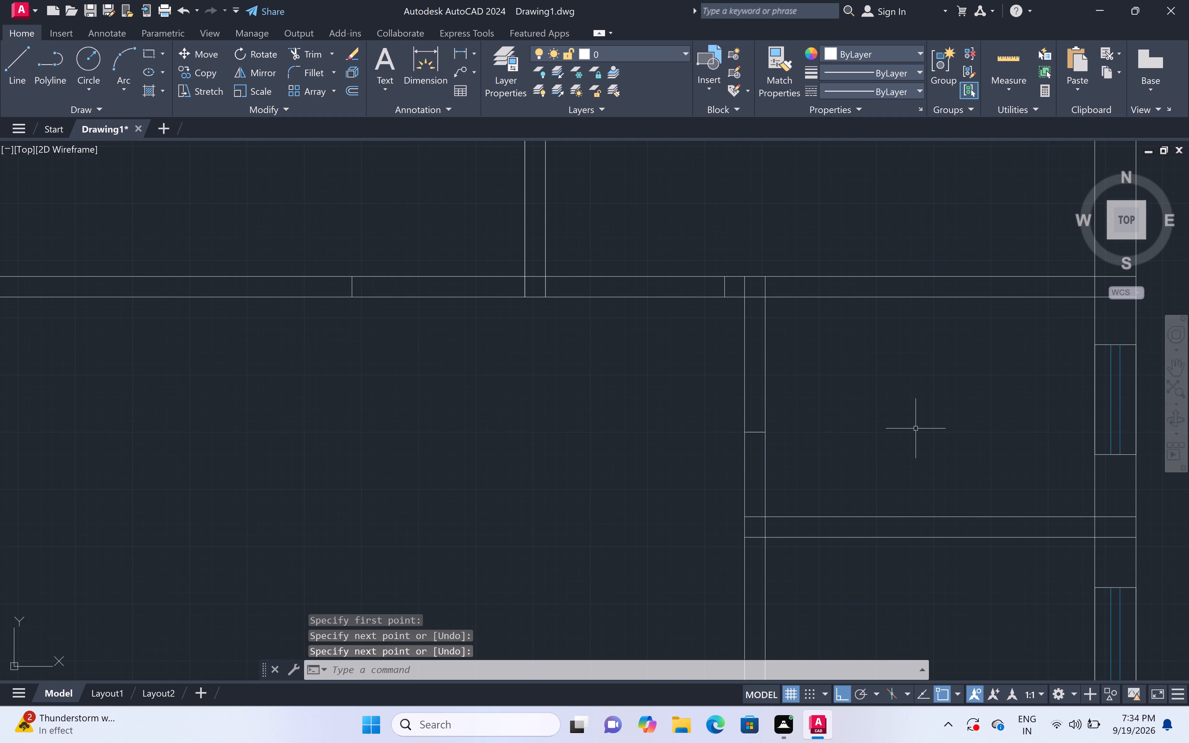
# Draw a door jamb line across the lower horizontal partition below the lower small room.
pyautogui.scroll(-2, 906, 433)
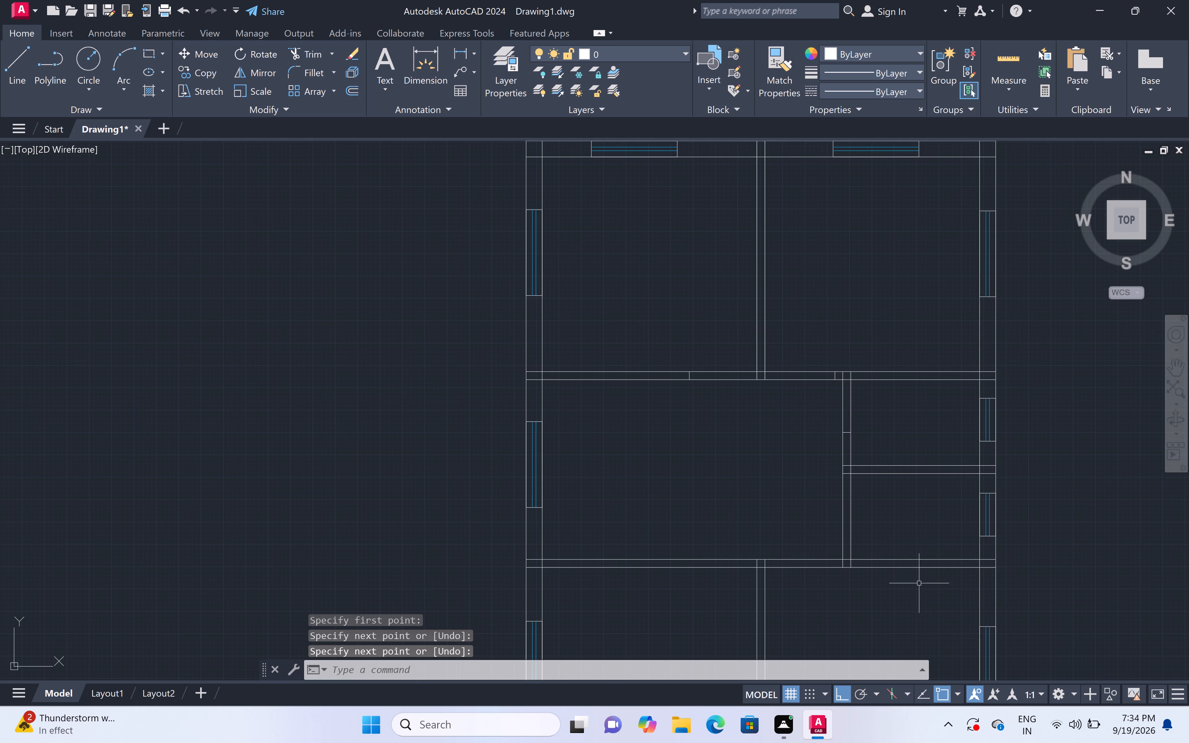
pyautogui.scroll(2, 955, 571)
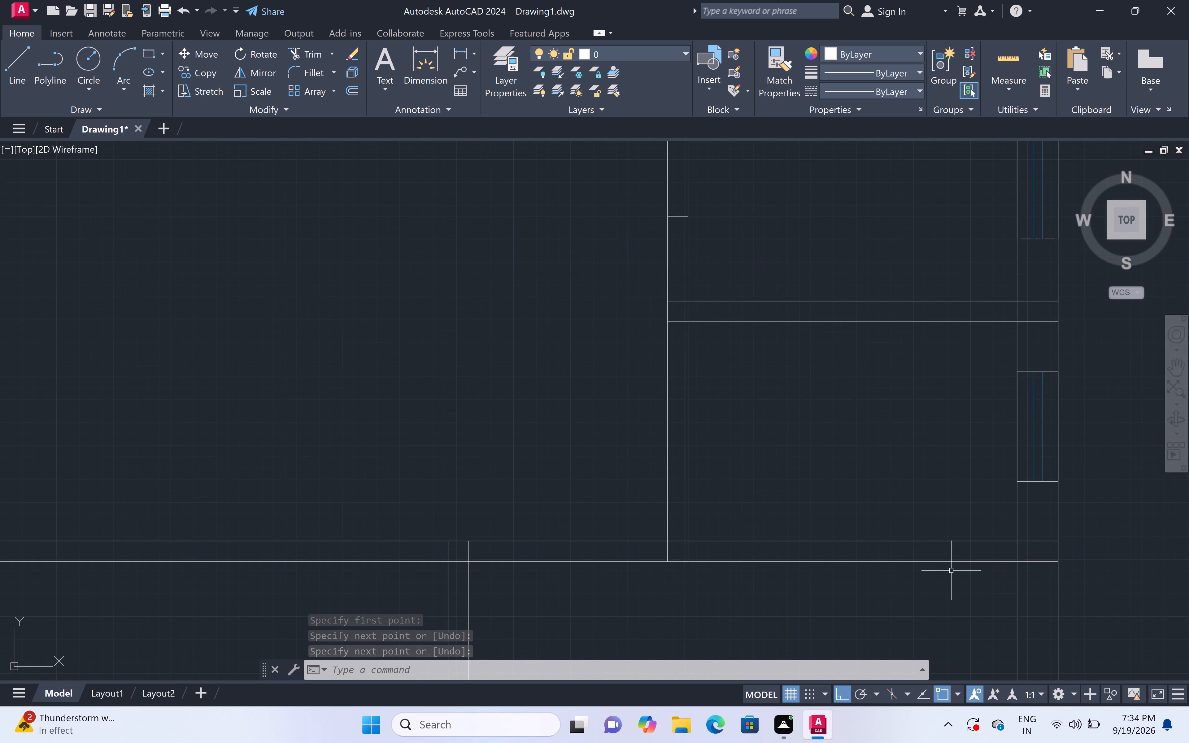
pyautogui.write('l')
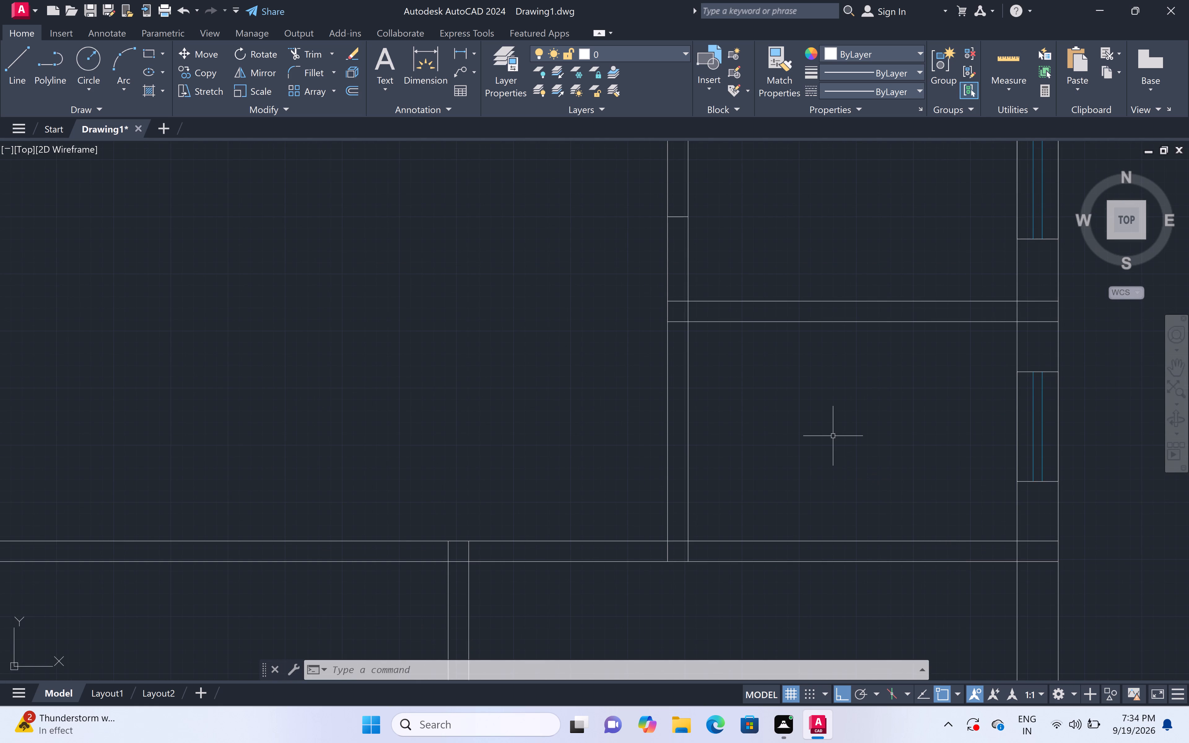
pyautogui.press('space')
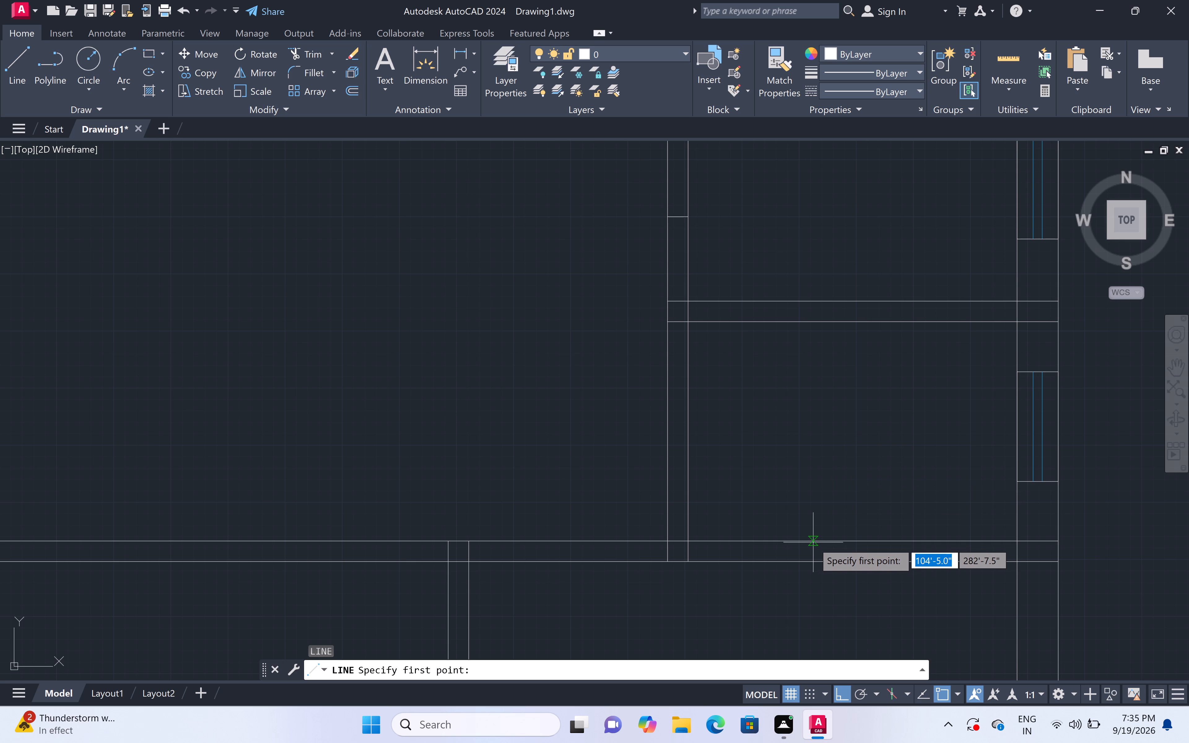
pyautogui.click(813, 542)
pyautogui.click(817, 559)
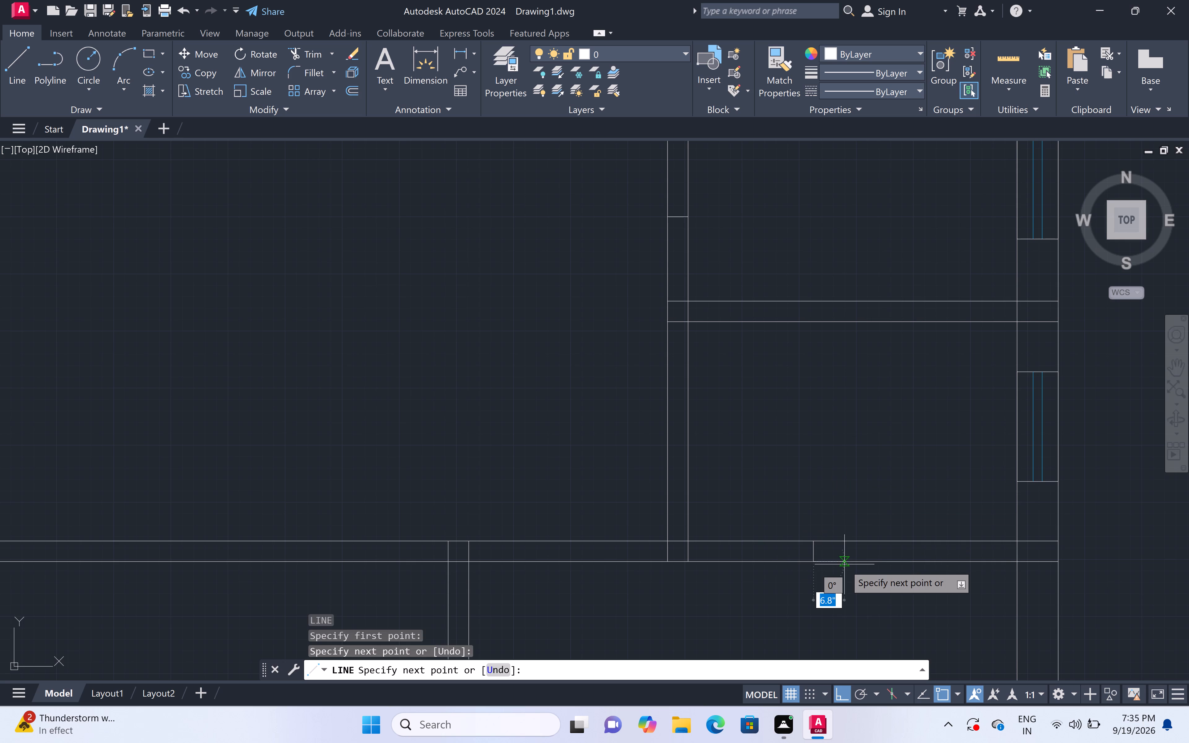
pyautogui.press('Escape')
# Draw a door jamb line across the vertical partition between the two lower rooms, a short way below the lower horizontal partition.
pyautogui.scroll(-3, 846, 553)
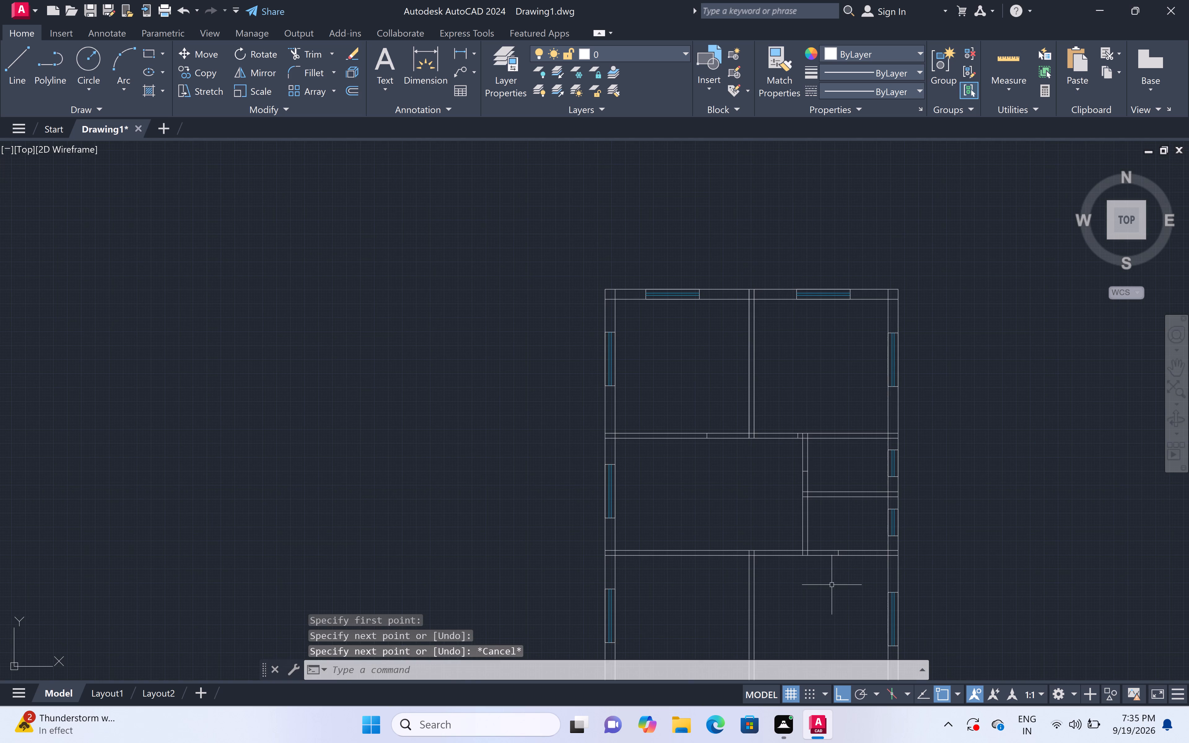
pyautogui.scroll(3, 772, 614)
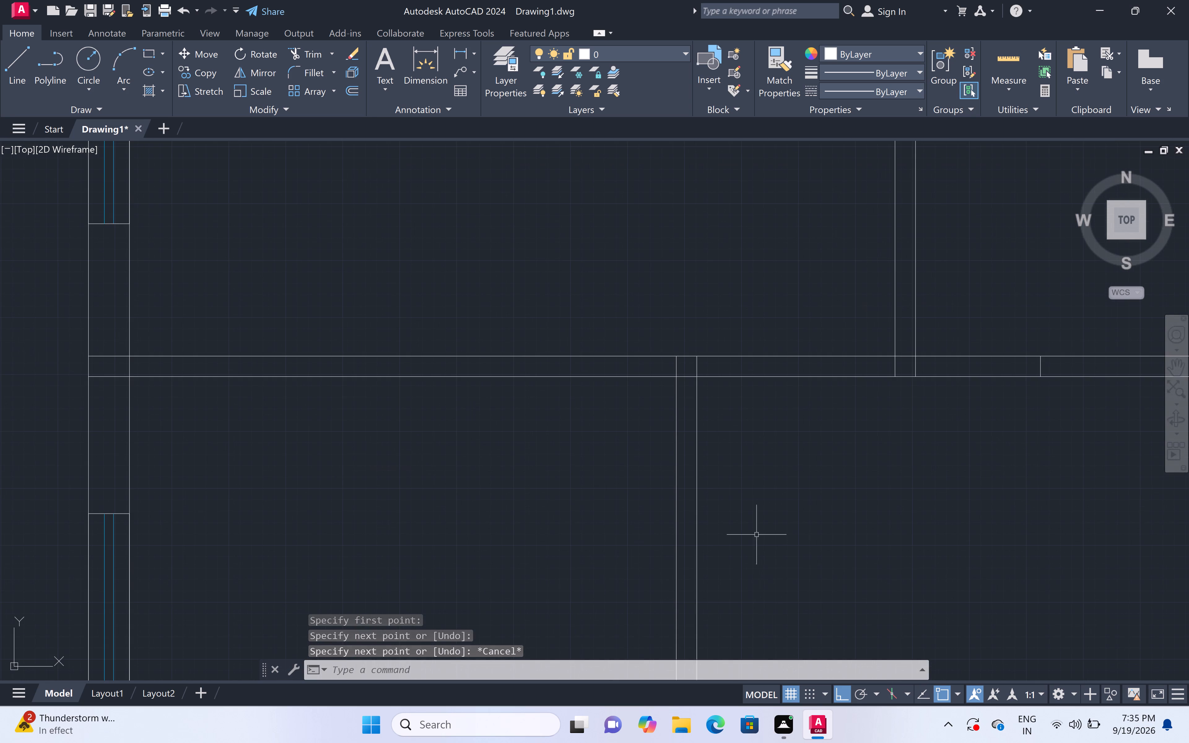
pyautogui.write('l')
pyautogui.press('space')
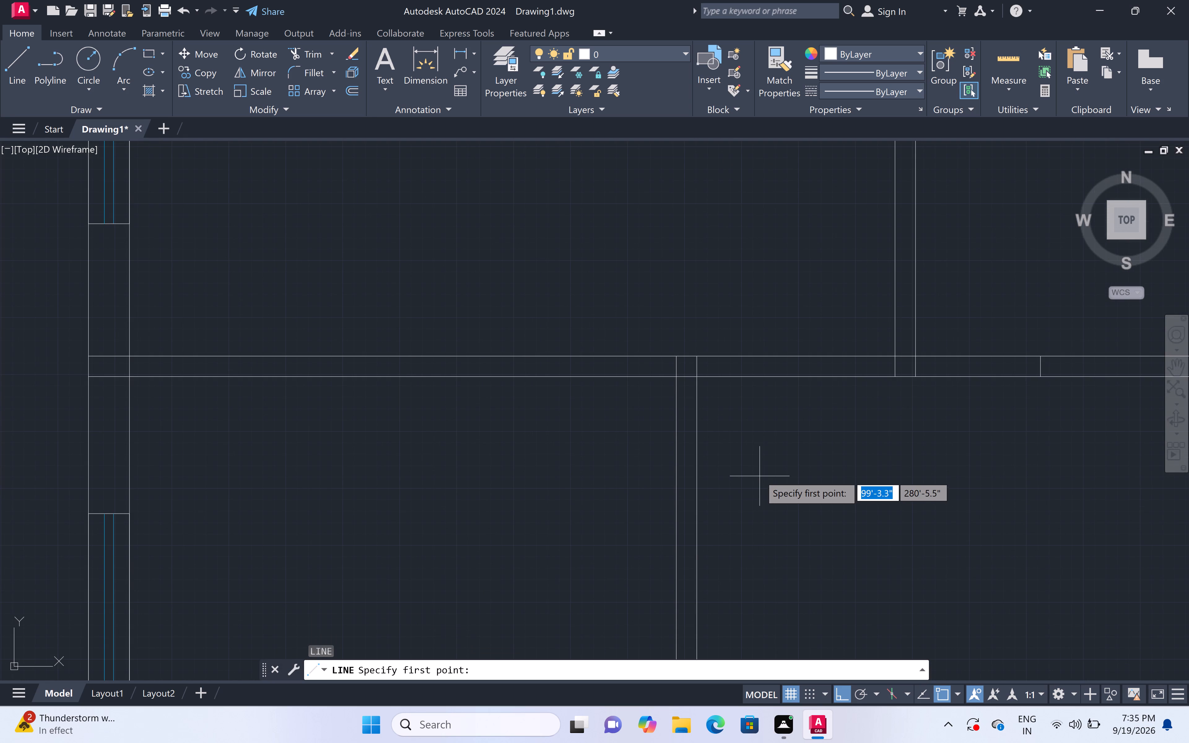
pyautogui.click(678, 556)
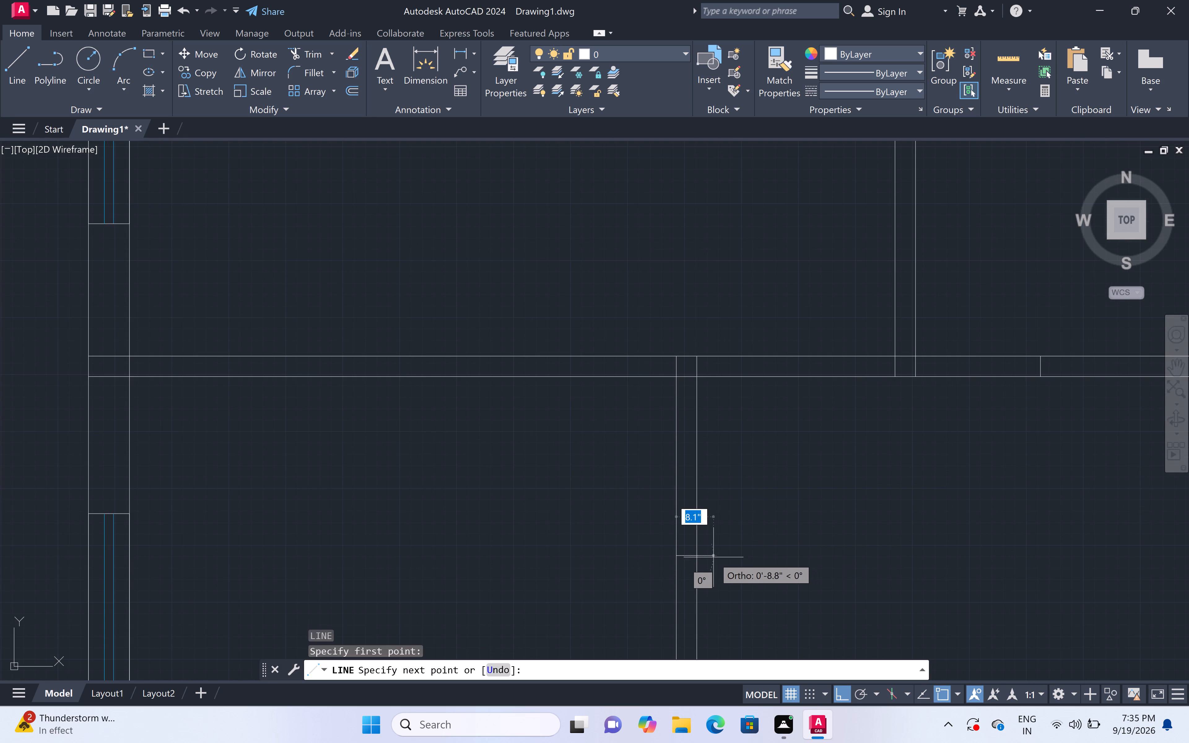
pyautogui.click(694, 556)
pyautogui.scroll(-2, 721, 527)
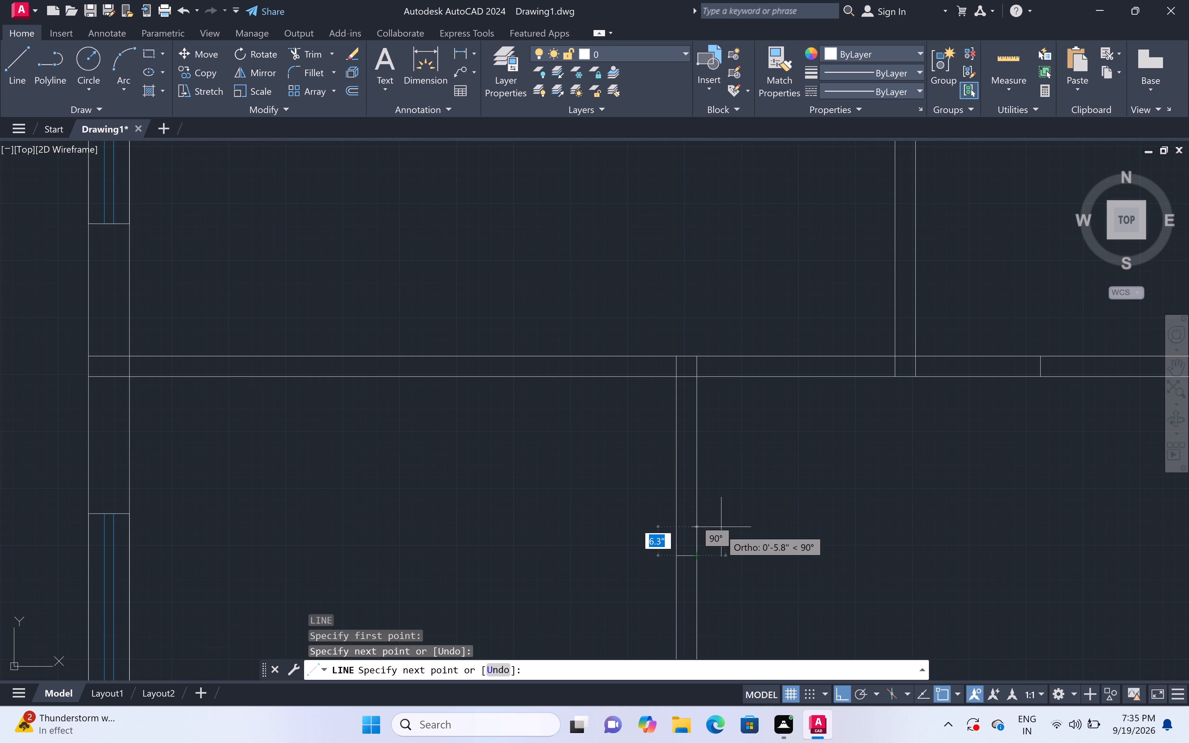
pyautogui.scroll(-2, 721, 527)
pyautogui.press('Escape')
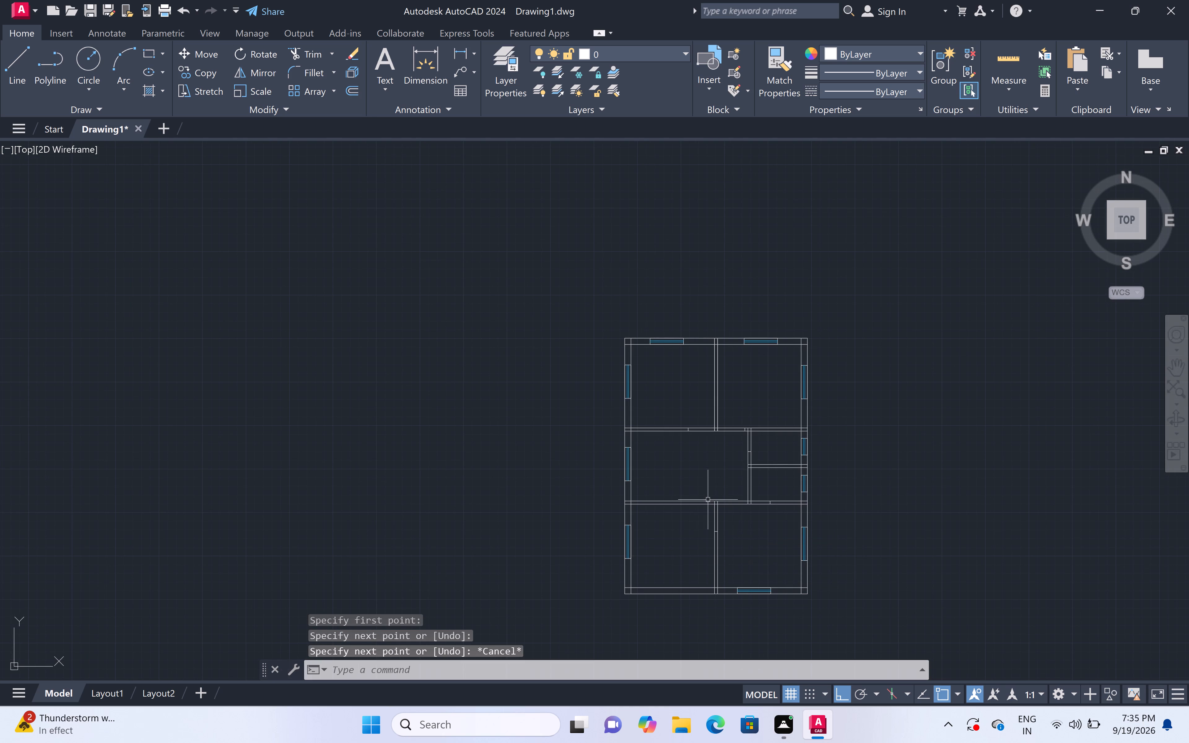
# Draw a door jamb line across the lower horizontal partition above the lower left room, aligned with the upper left room's jamb line.
pyautogui.scroll(3, 708, 500)
pyautogui.write('l')
pyautogui.press('space')
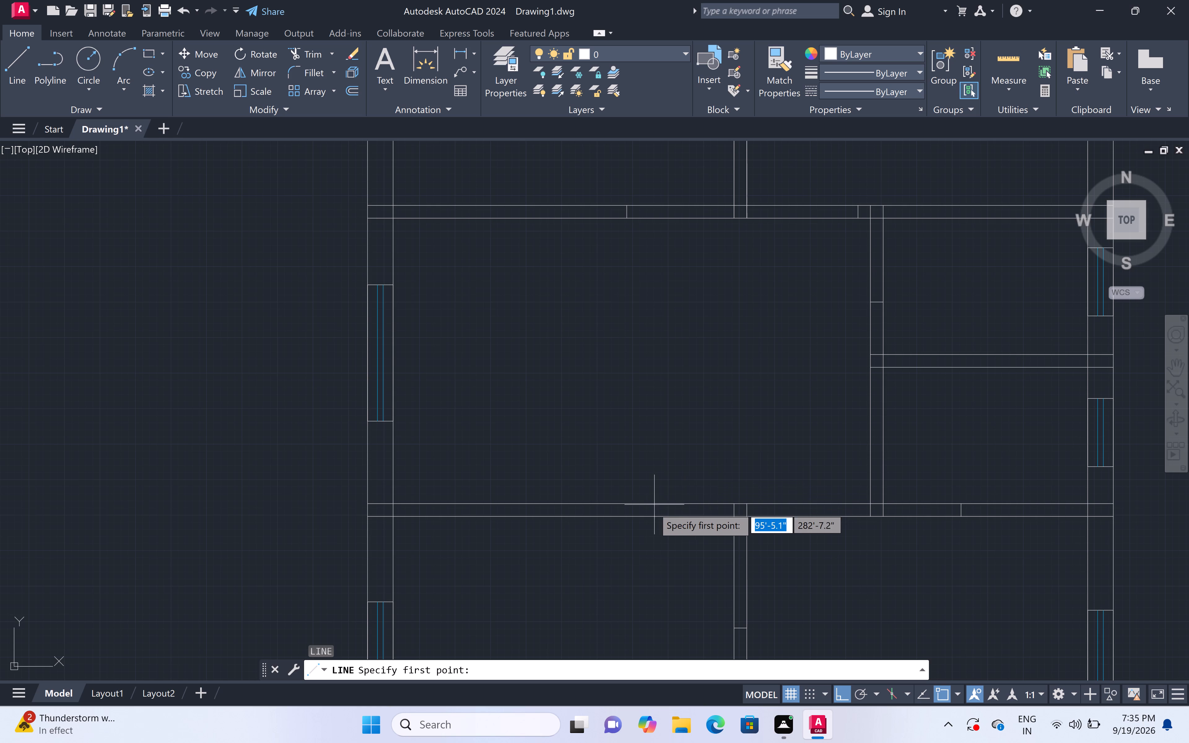
pyautogui.click(626, 504)
pyautogui.click(627, 523)
pyautogui.press('Escape')
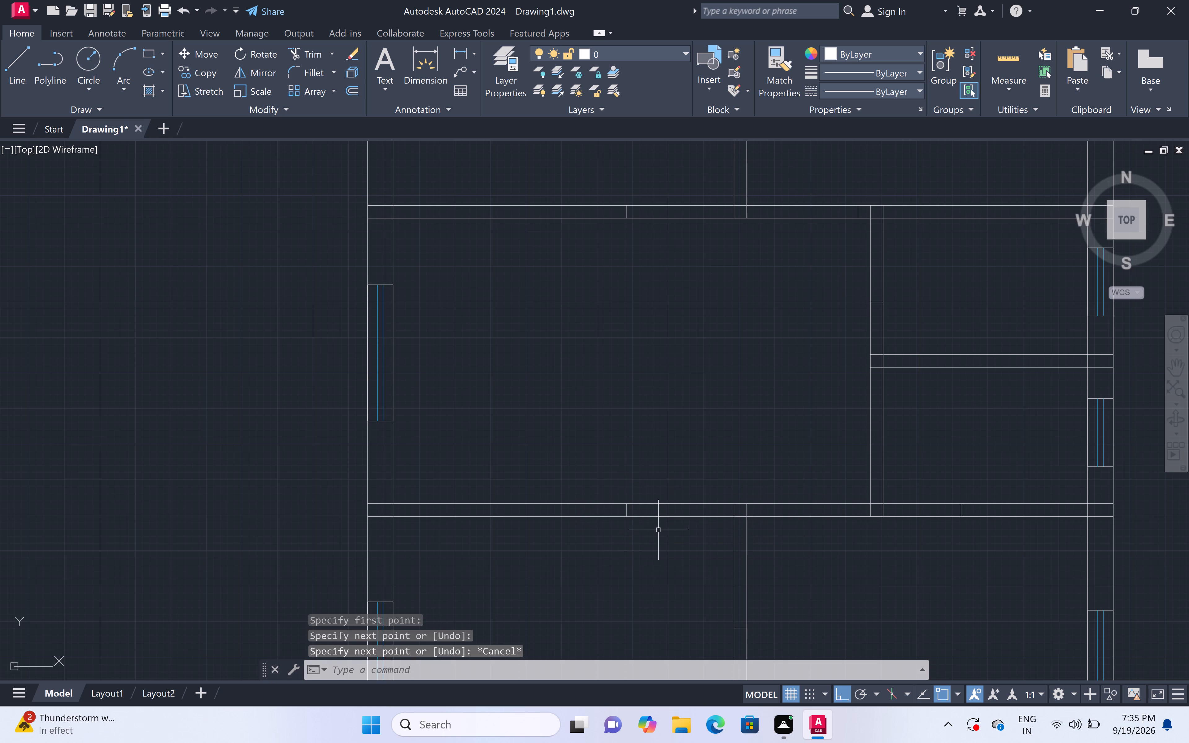
# Trim both lines of the upper horizontal partition between the upper left room's jamb line and the central vertical partition.
pyautogui.scroll(-2, 658, 530)
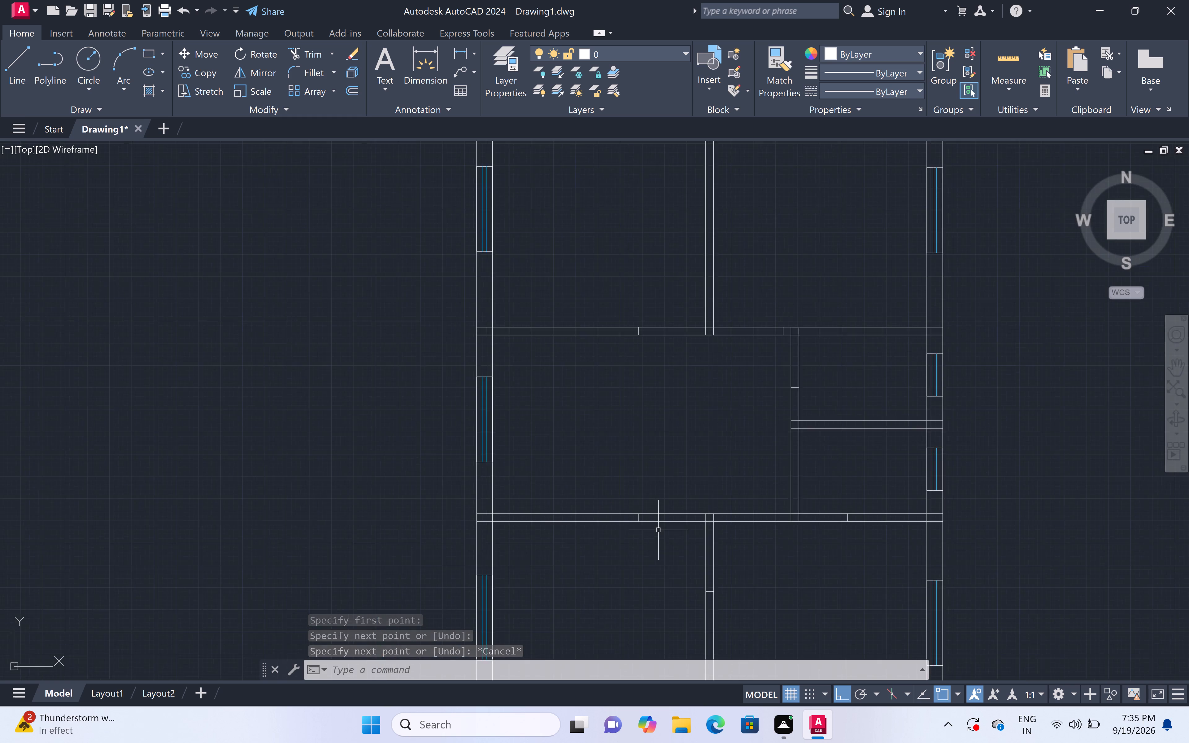
pyautogui.scroll(-2, 658, 530)
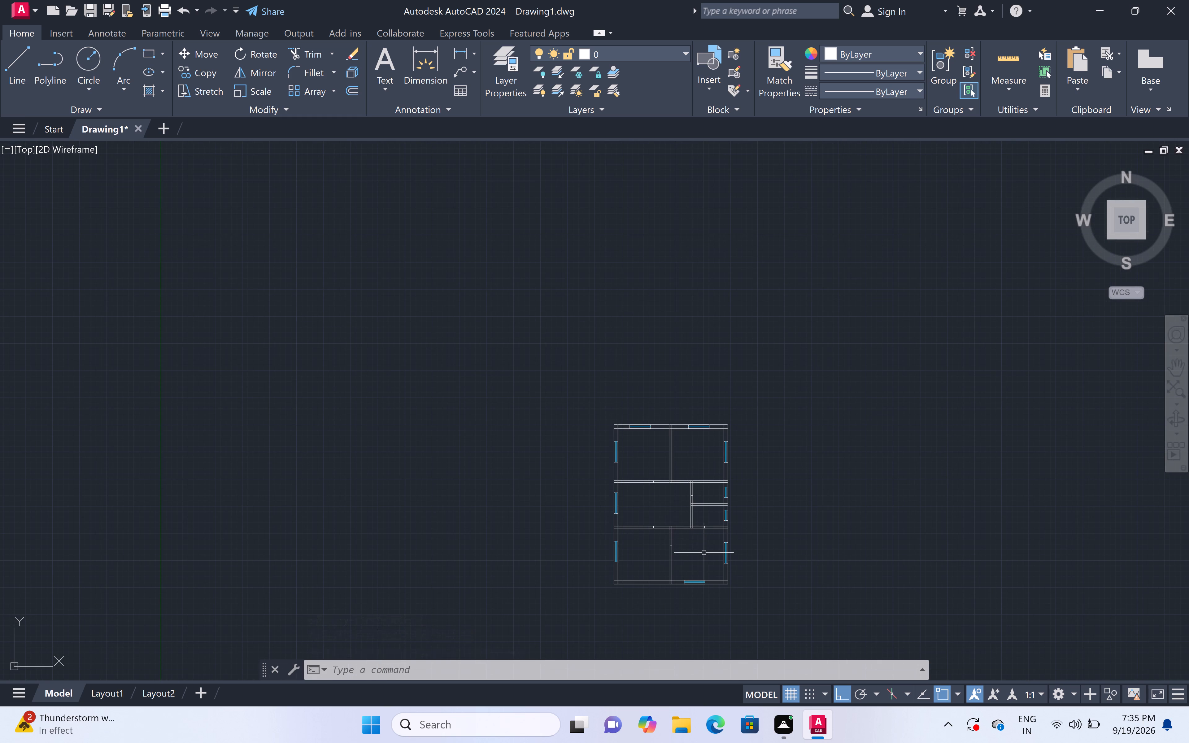
pyautogui.write('tr')
pyautogui.press('space')
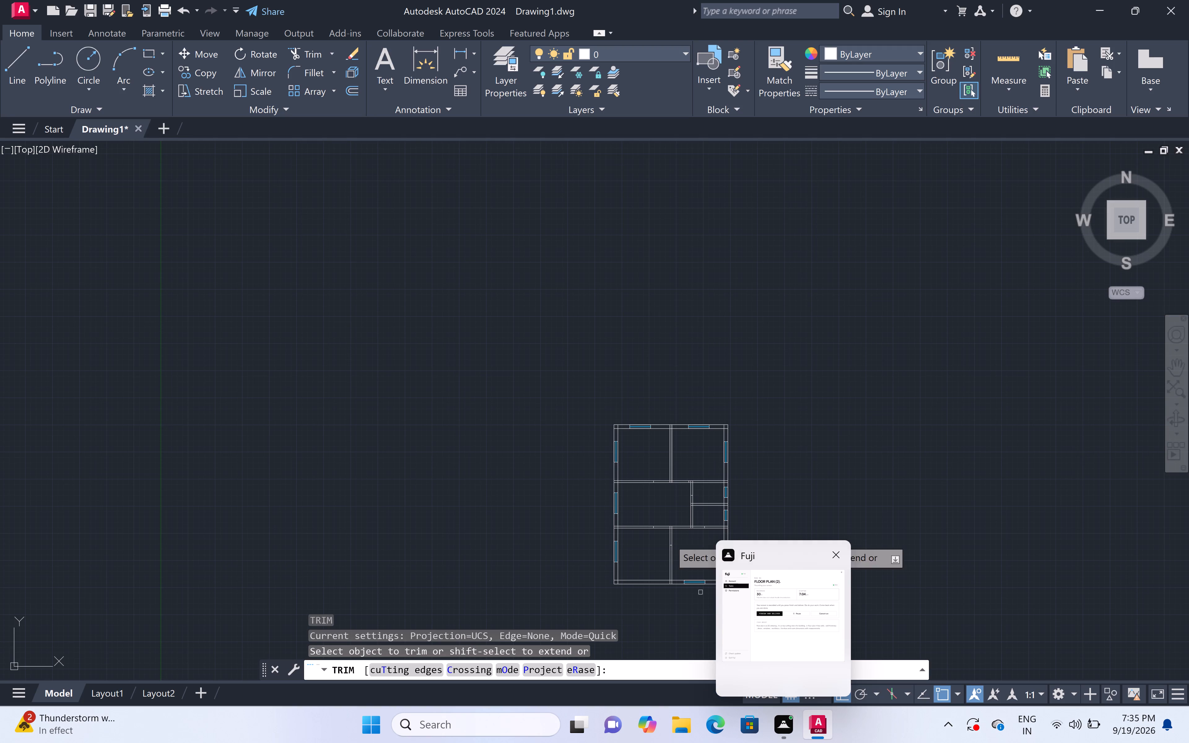
pyautogui.scroll(2, 660, 481)
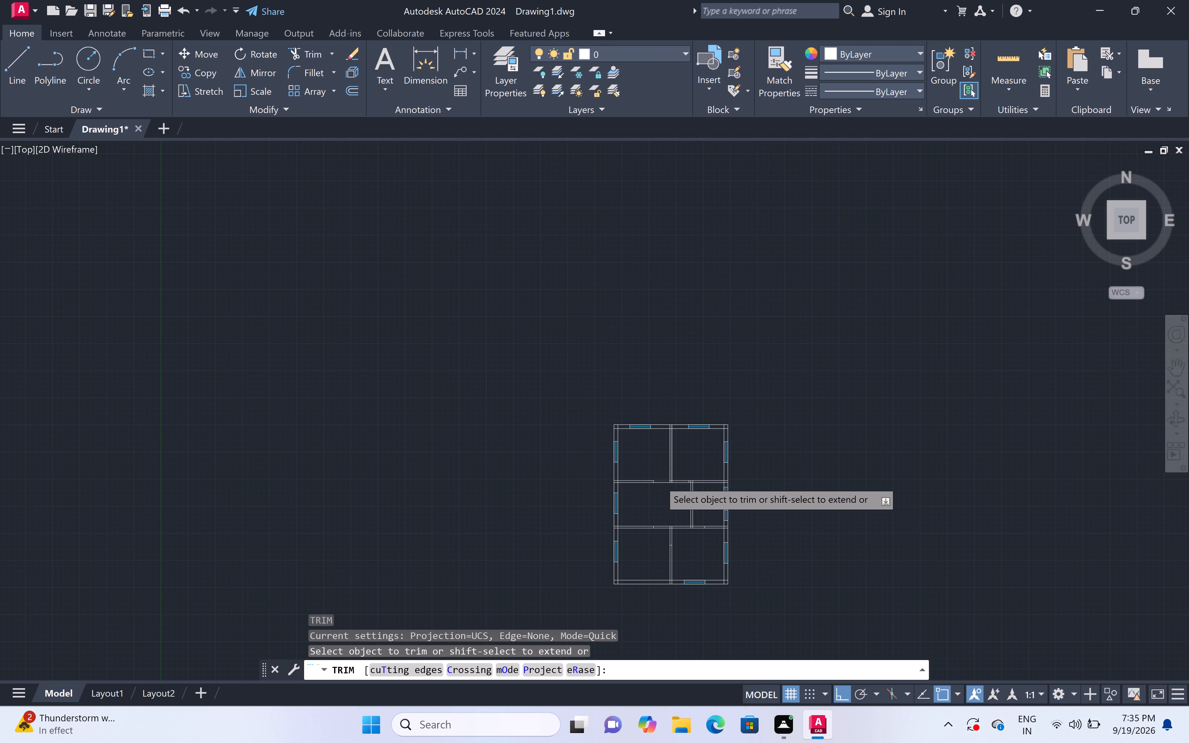
pyautogui.scroll(3, 660, 481)
pyautogui.click(658, 466)
pyautogui.click(666, 518)
pyautogui.scroll(-3, 670, 507)
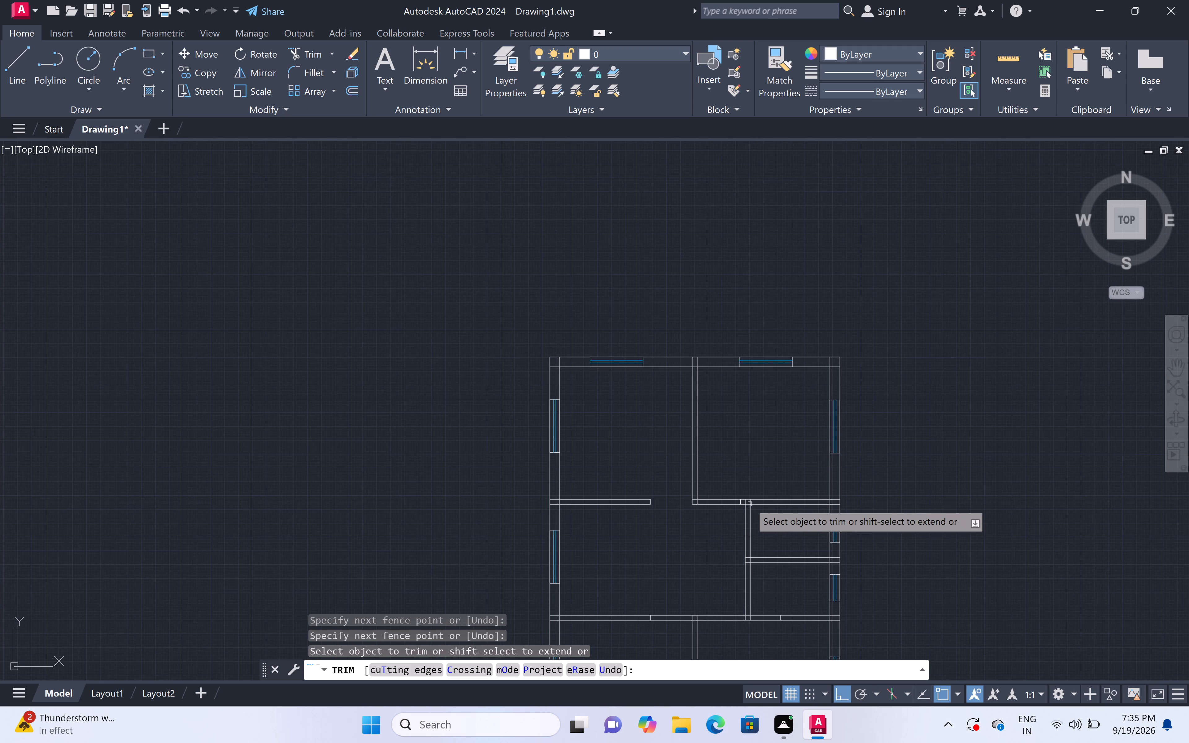
# Trim both lines of the upper horizontal partition between the central vertical partition and the jamb line beside the upper small room.
pyautogui.click(725, 492)
pyautogui.click(725, 520)
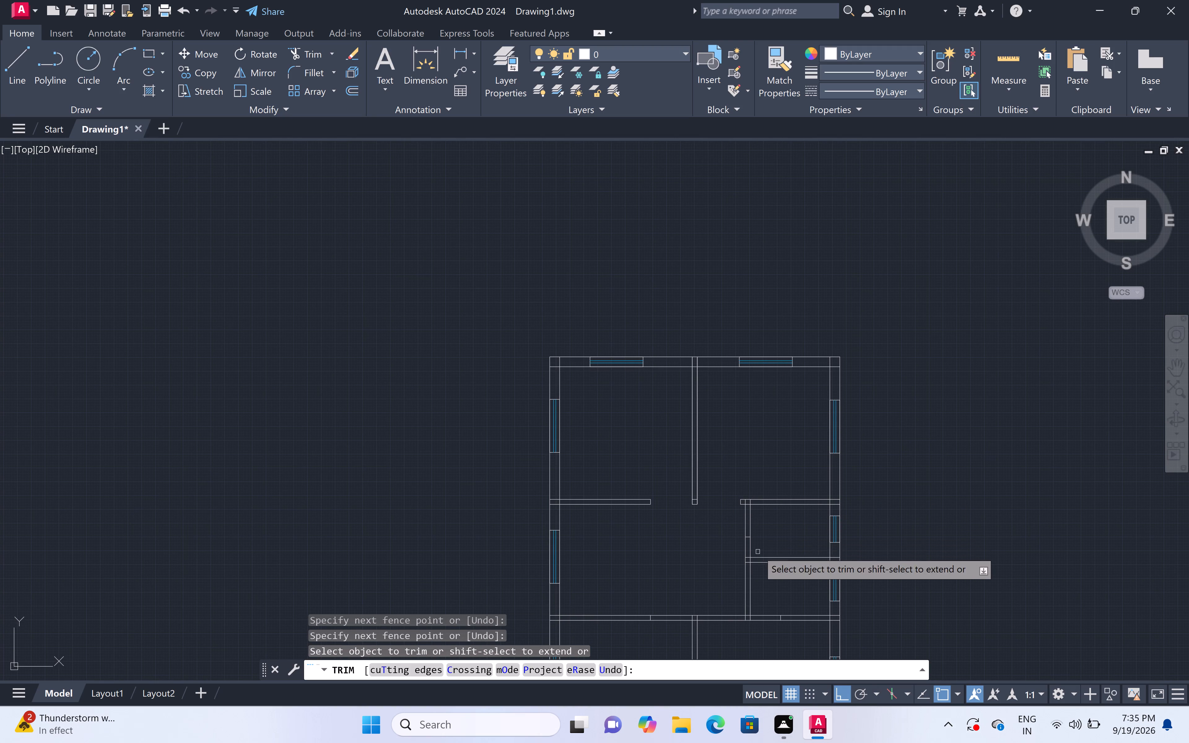
# Trim the room-side line of the small rooms' vertical partition between the upper horizontal partition and its jamb line.
pyautogui.scroll(3, 761, 537)
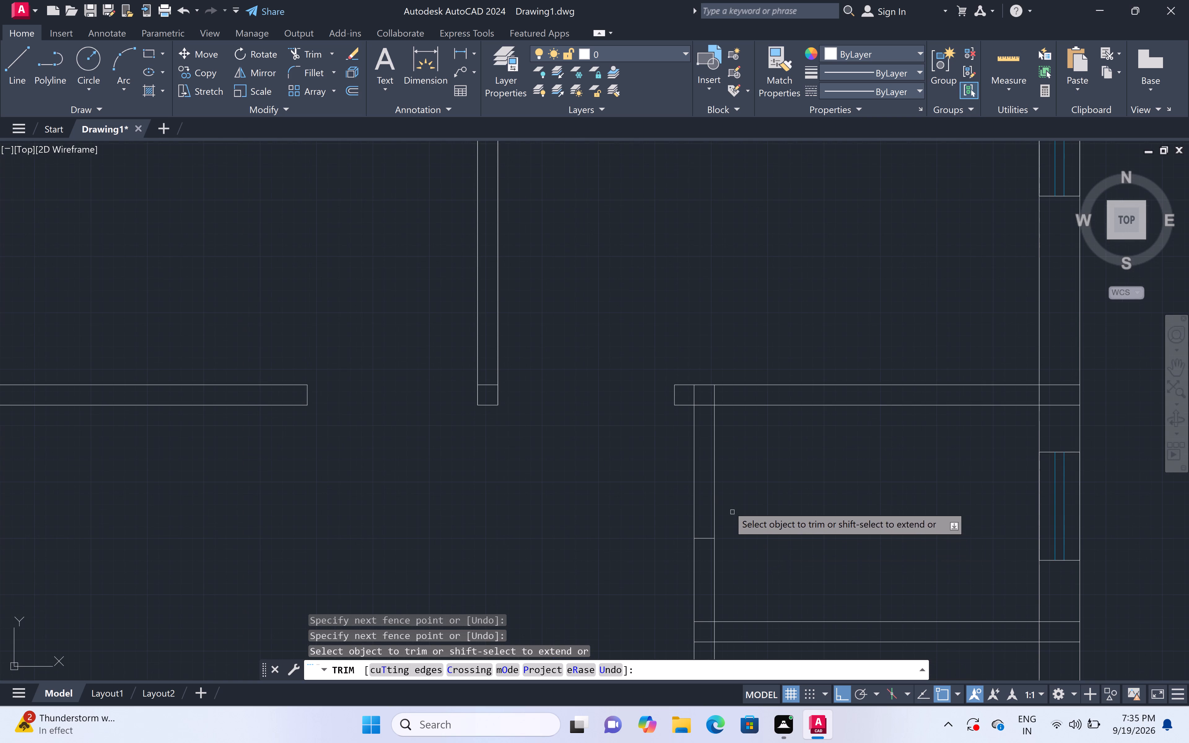
pyautogui.click(715, 490)
# Trim the upper line of the lower horizontal partition between the small rooms' vertical partition and the jamb line below the lower small room.
pyautogui.scroll(-4, 733, 472)
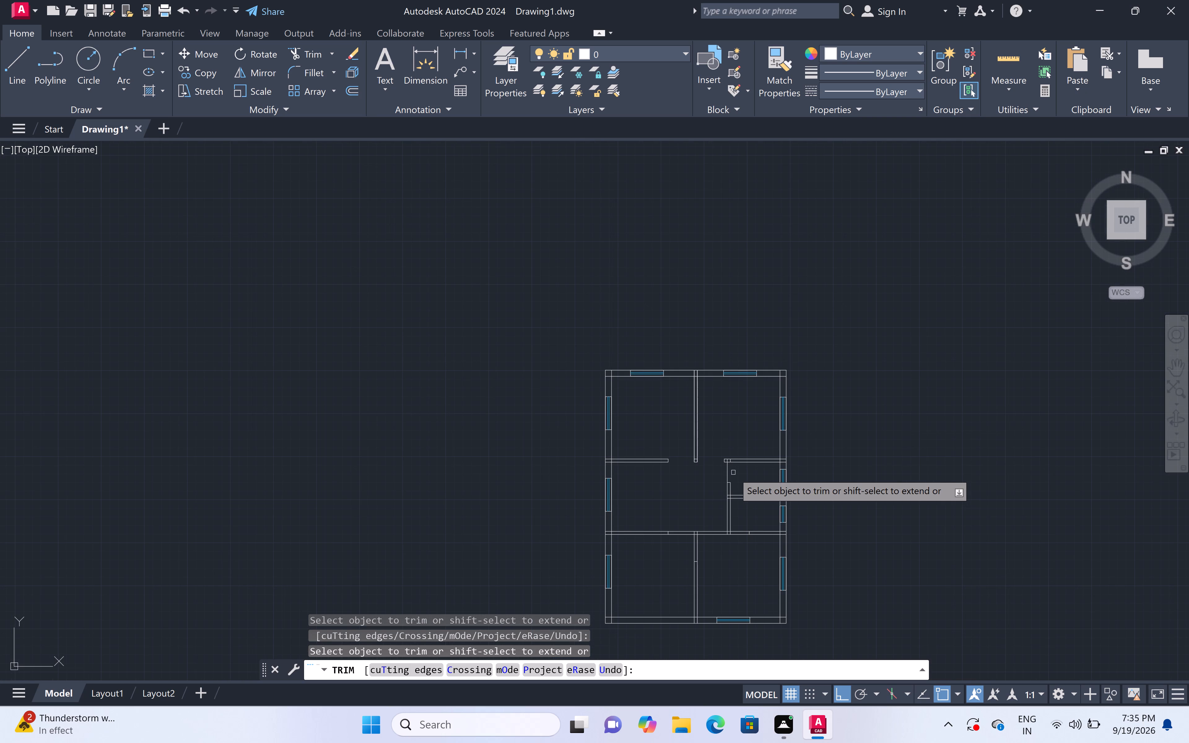
pyautogui.scroll(4, 746, 538)
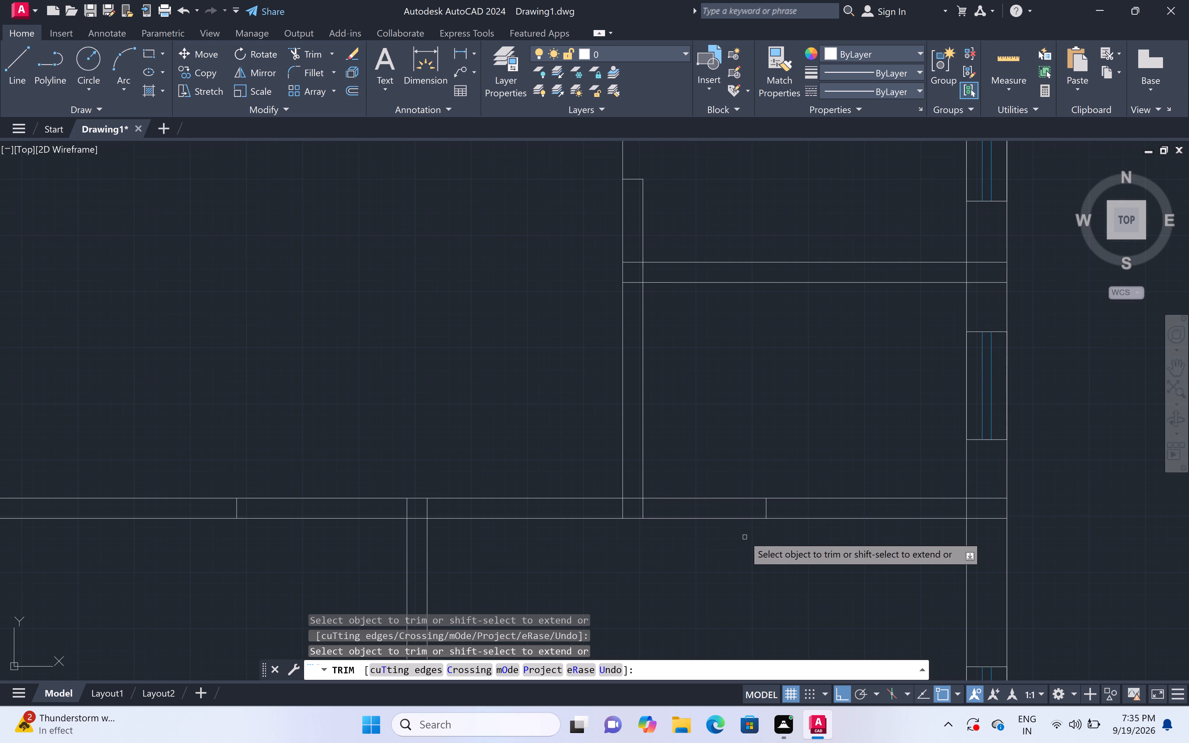
pyautogui.click(728, 499)
# Trim both lines of the vertical partition between the two lower rooms, from the lower horizontal partition down to its jamb line.
pyautogui.scroll(-4, 728, 499)
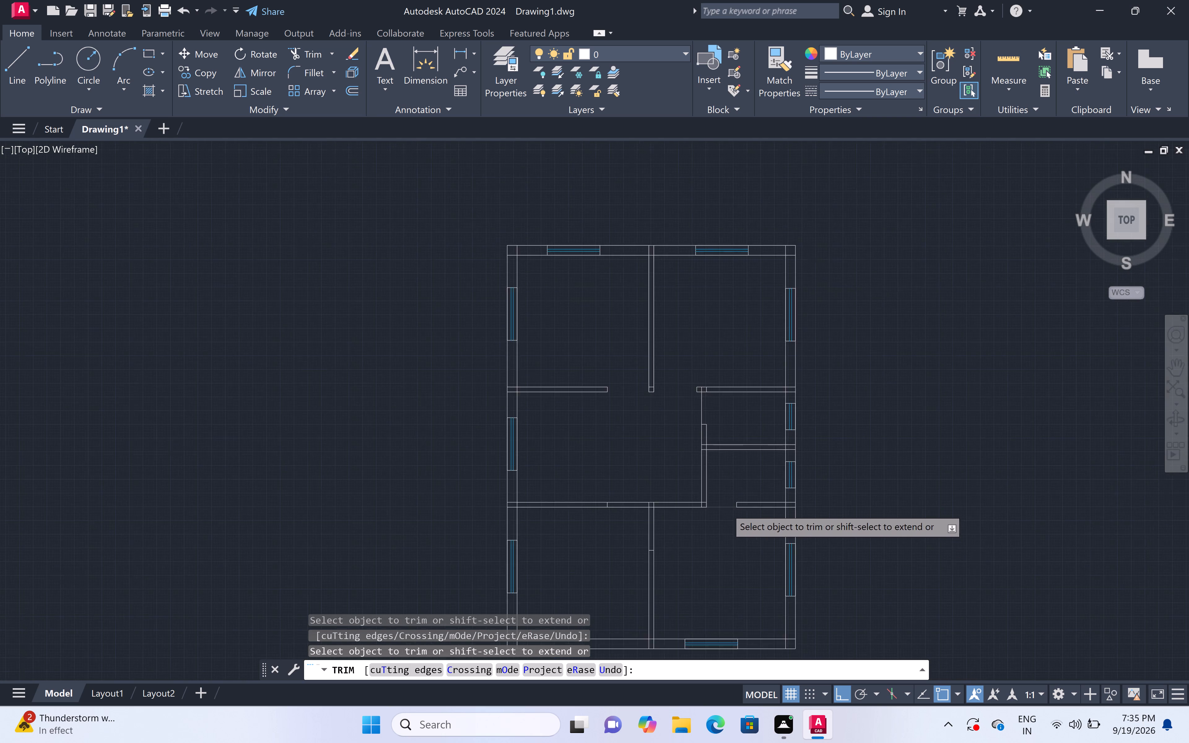
pyautogui.doubleClick(697, 524)
pyautogui.doubleClick(638, 521)
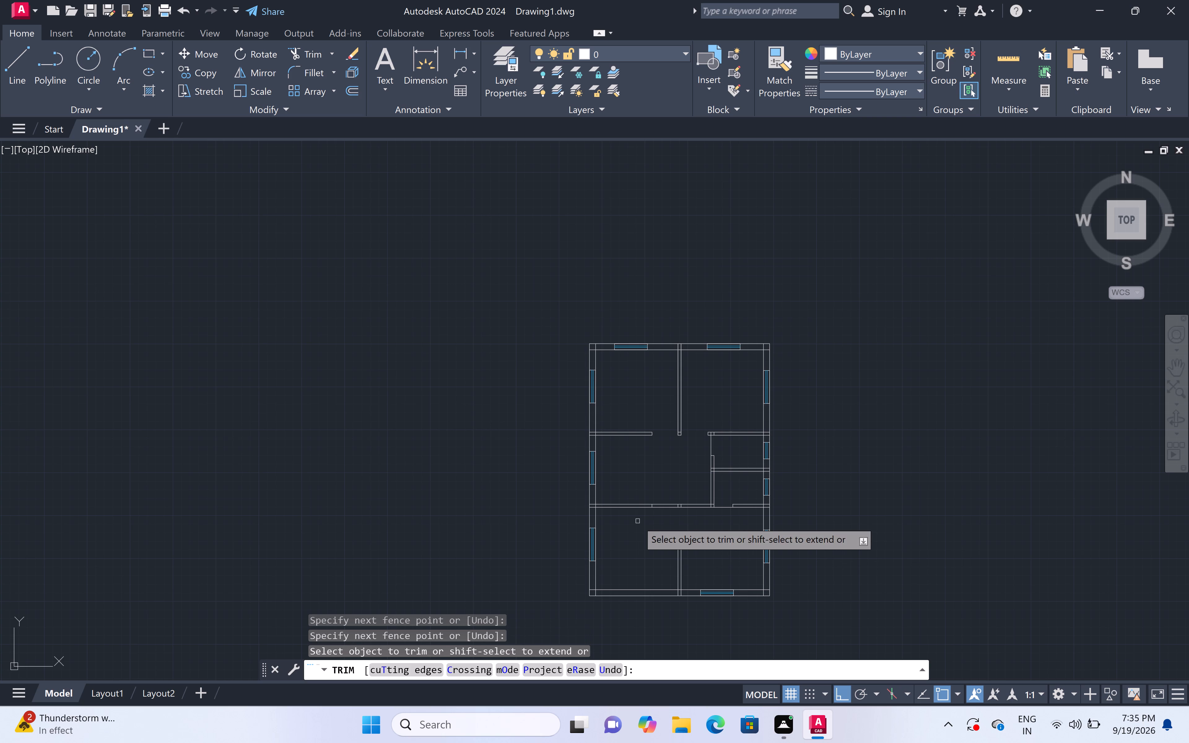
# Trim both lines of the lower horizontal partition between the lower left room's jamb line and the central vertical partition.
pyautogui.doubleClick(663, 498)
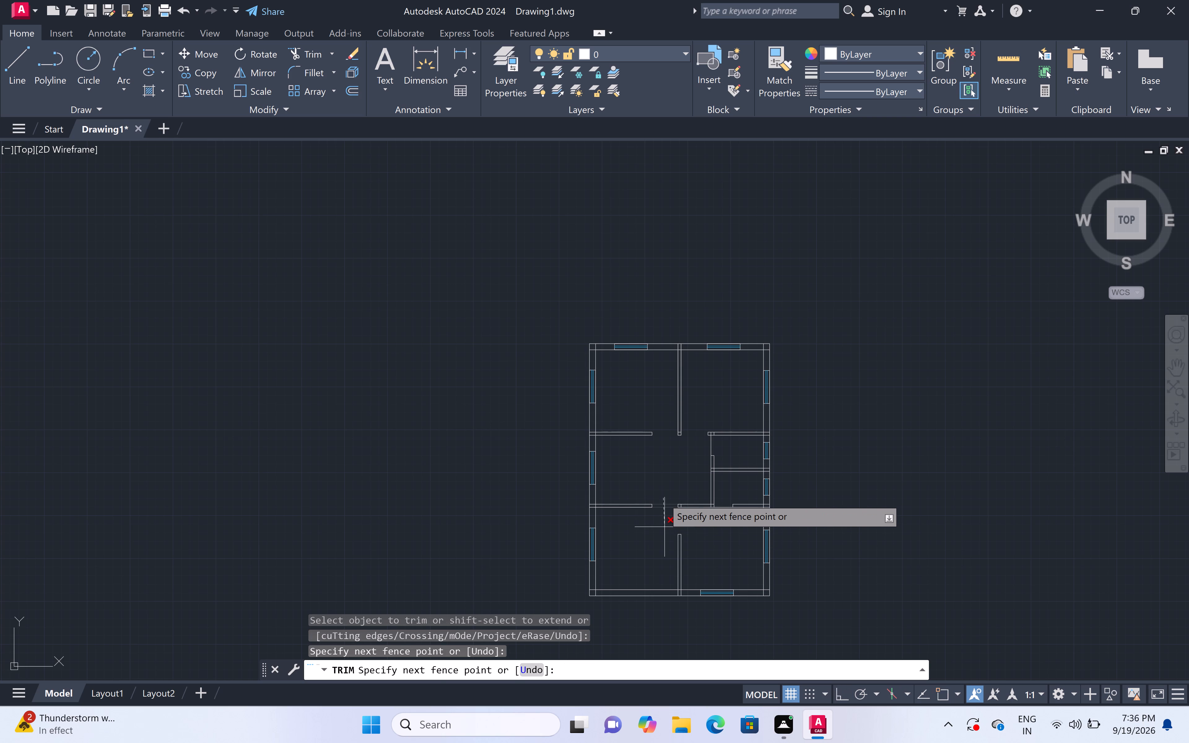
pyautogui.click(664, 527)
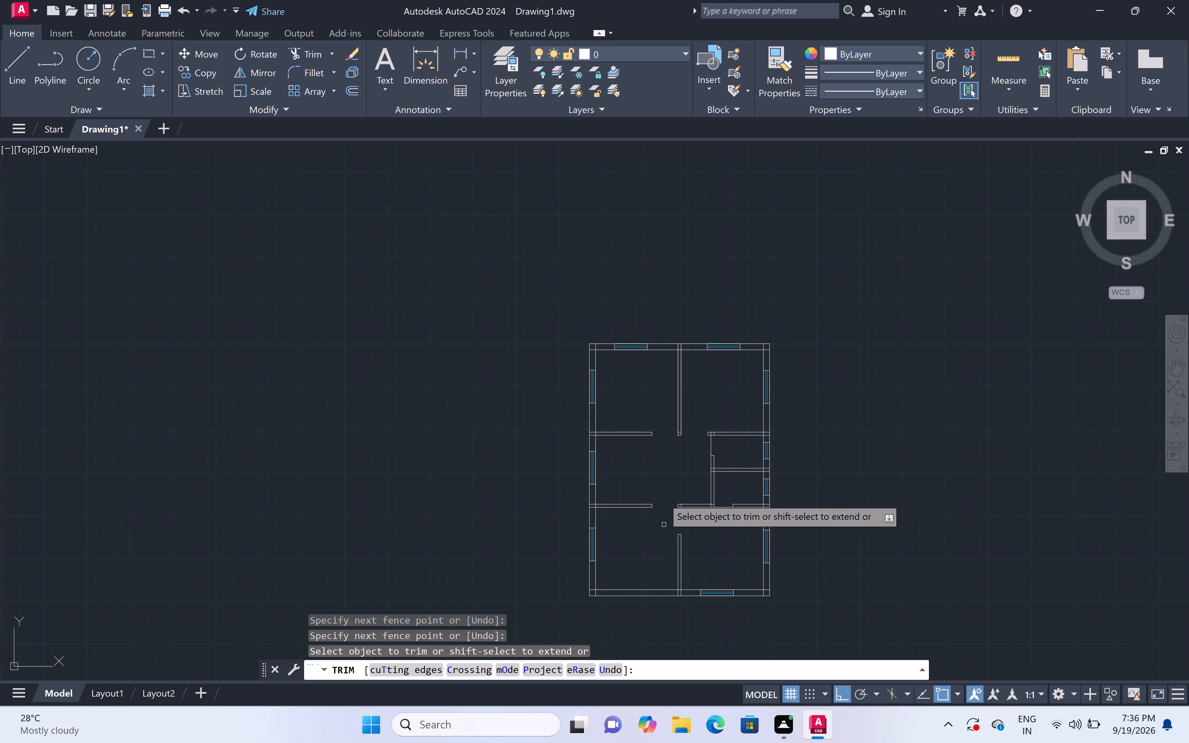
pyautogui.press('Escape')
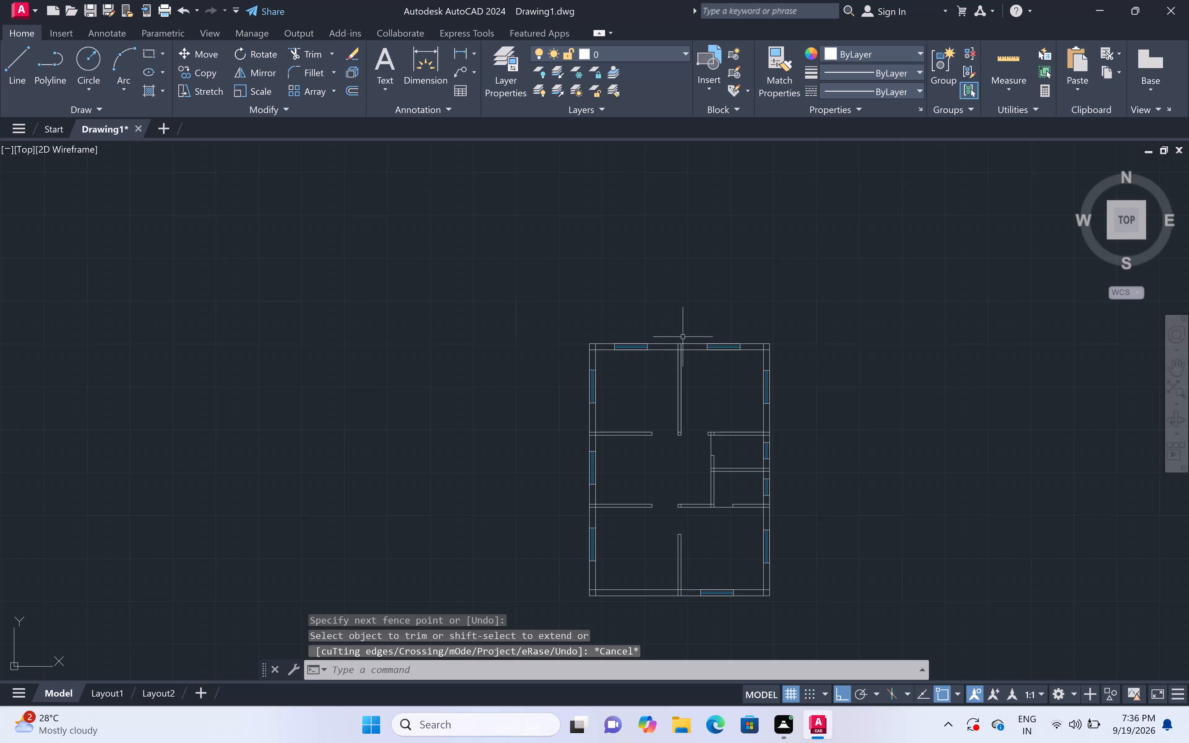
# Draw a 9" wide column outline across the top wall, starting at the central vertical partition's left line and extending right.
pyautogui.scroll(4, 684, 339)
pyautogui.write('l')
pyautogui.press('space')
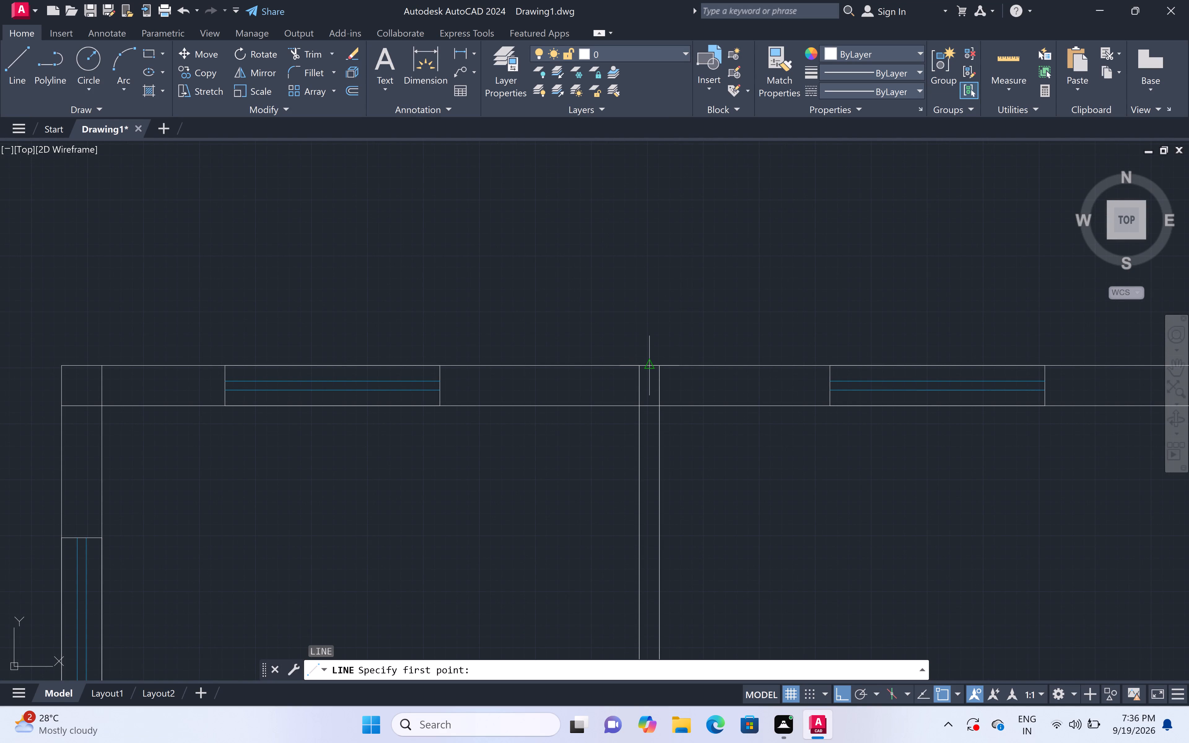
pyautogui.click(637, 363)
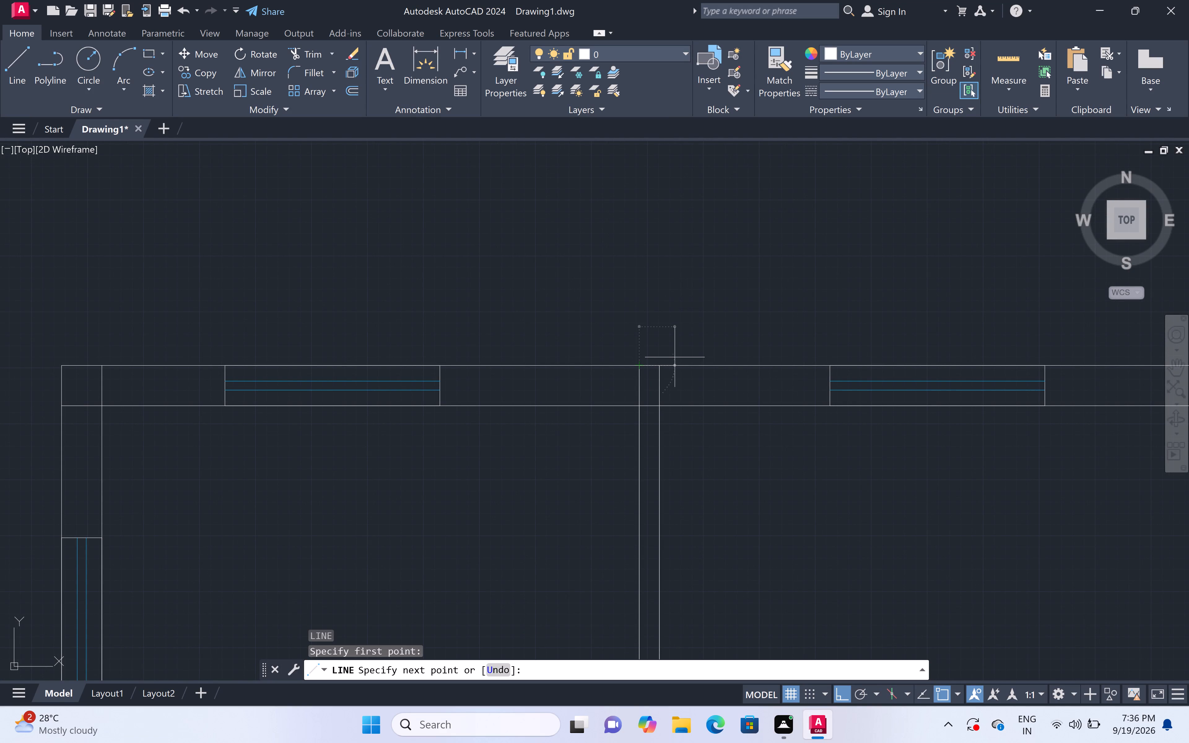
pyautogui.press('9')
pyautogui.write('"')
pyautogui.press('space')
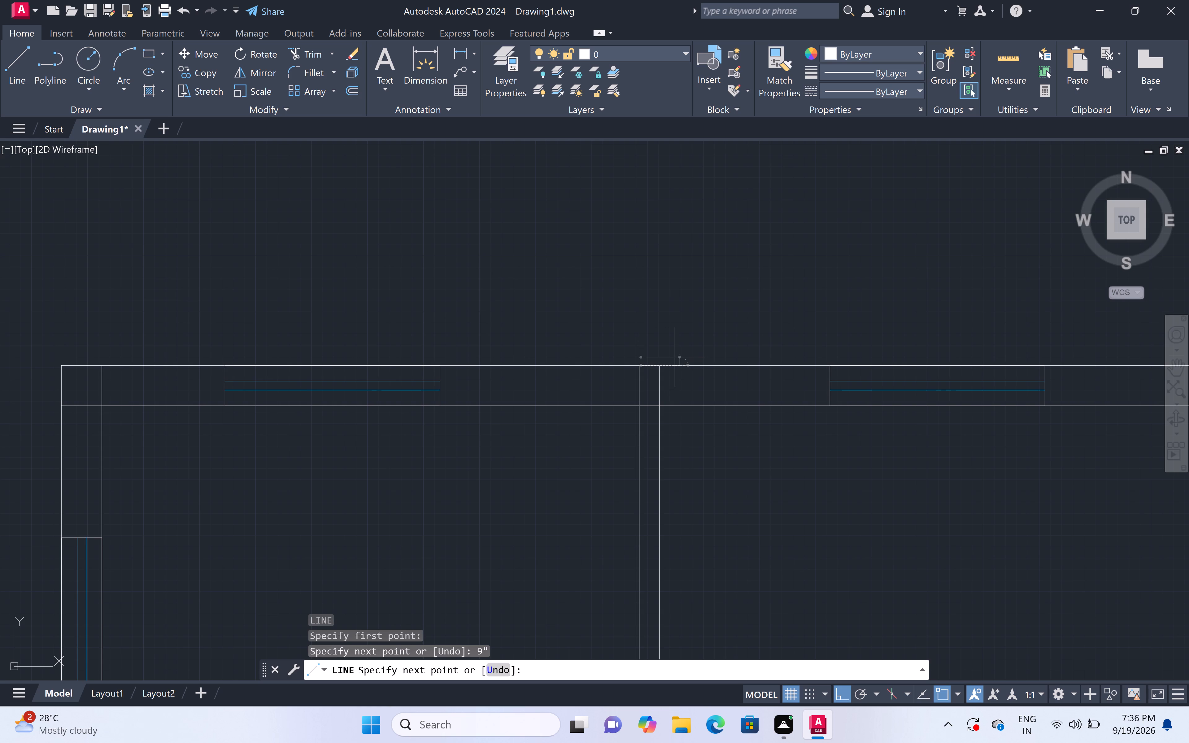
pyautogui.scroll(1, 675, 357)
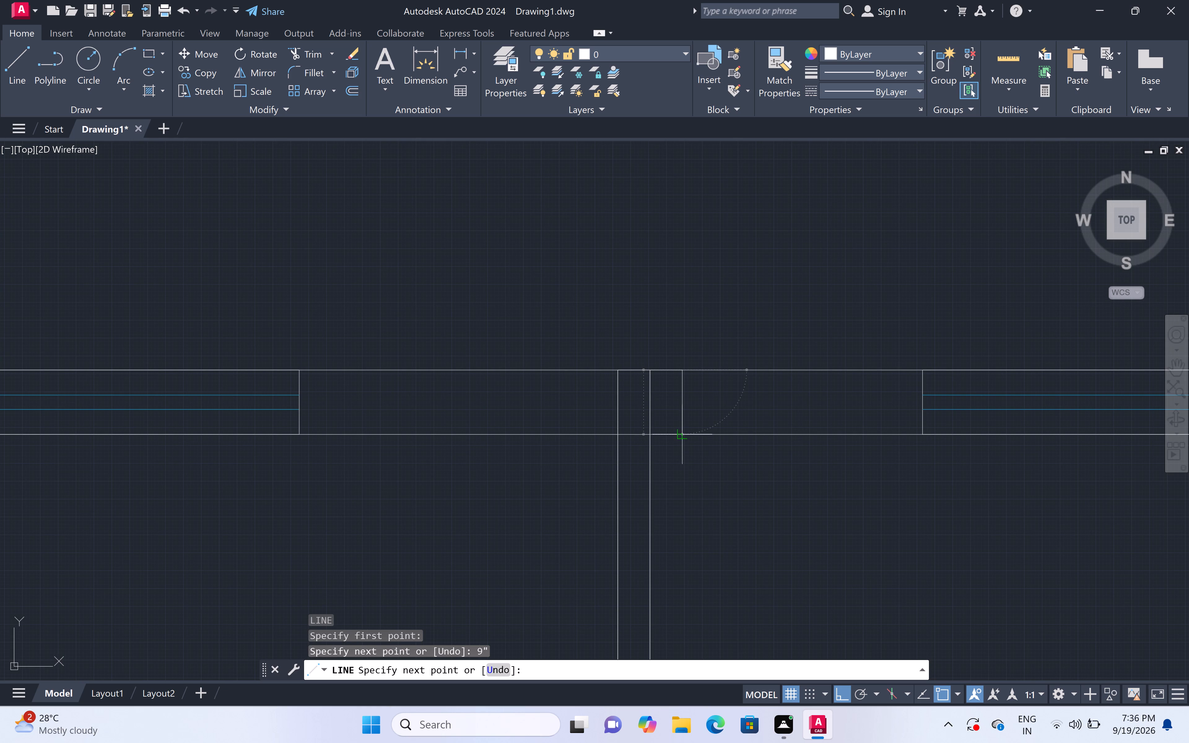
pyautogui.click(681, 435)
pyautogui.click(612, 435)
pyautogui.press('Escape')
# Draw a 9" high column outline across the left outer wall, extending up from the upper horizontal partition's lower line.
pyautogui.scroll(-2, 650, 424)
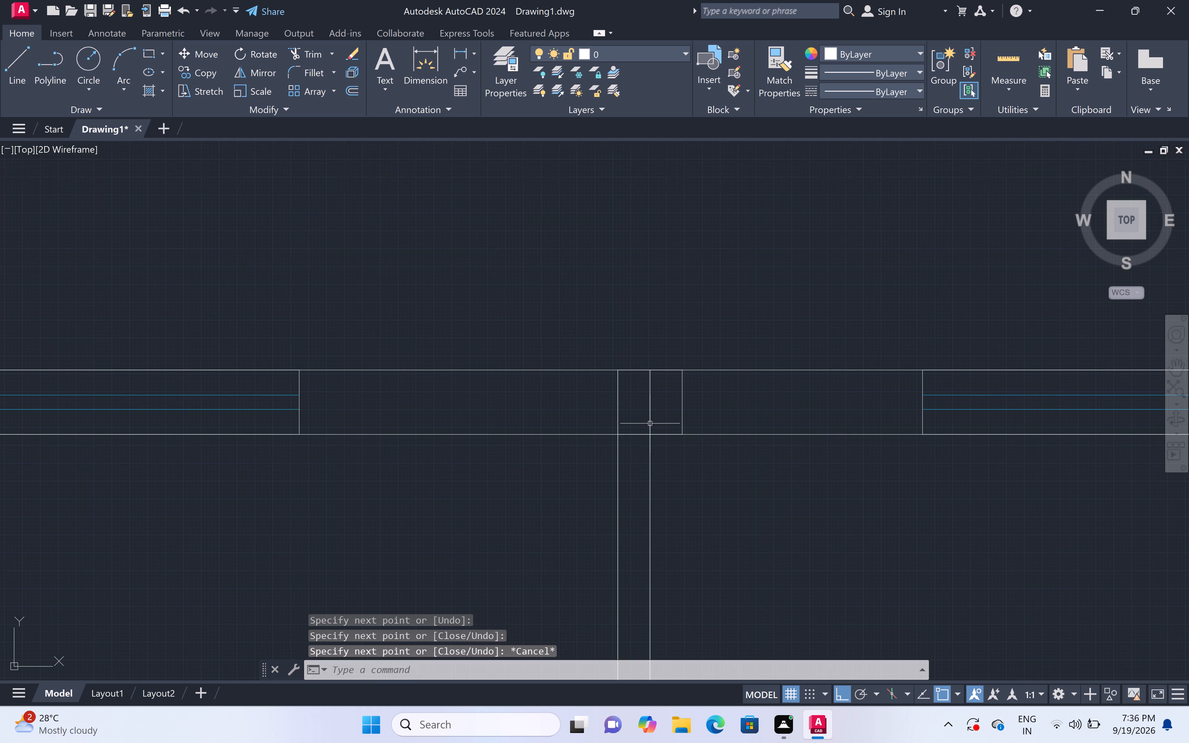
pyautogui.scroll(-3, 650, 424)
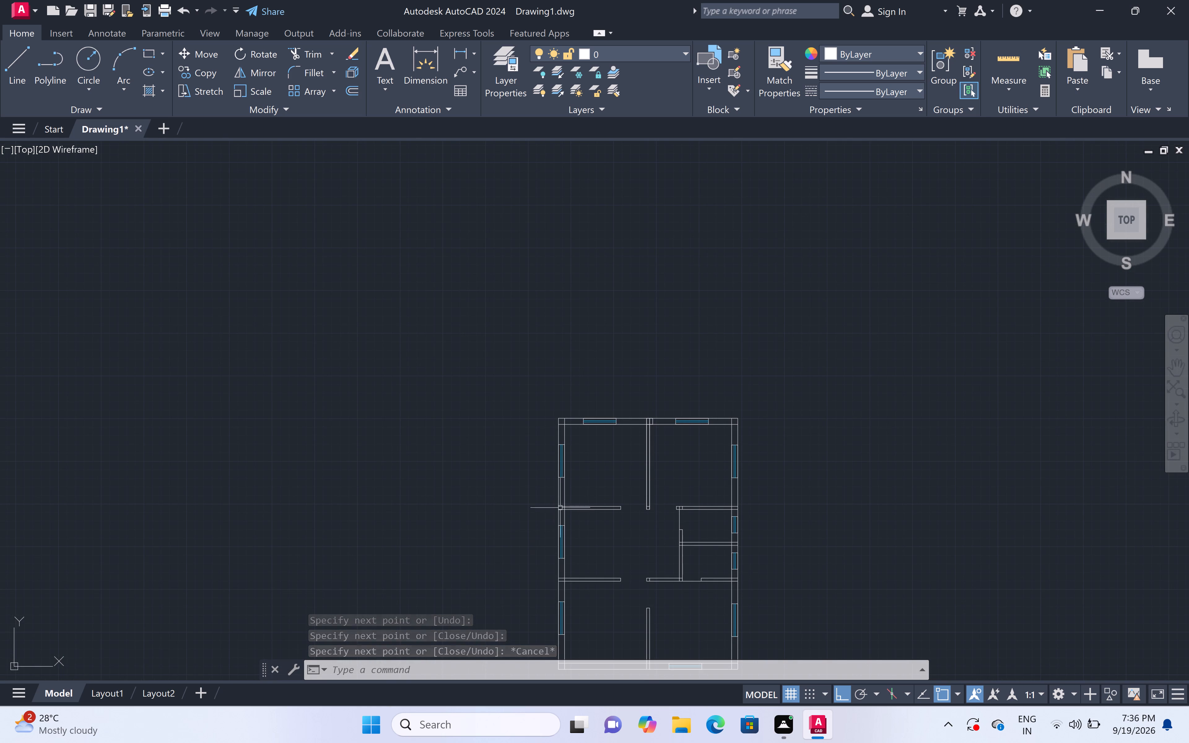
pyautogui.scroll(4, 560, 508)
pyautogui.write('l')
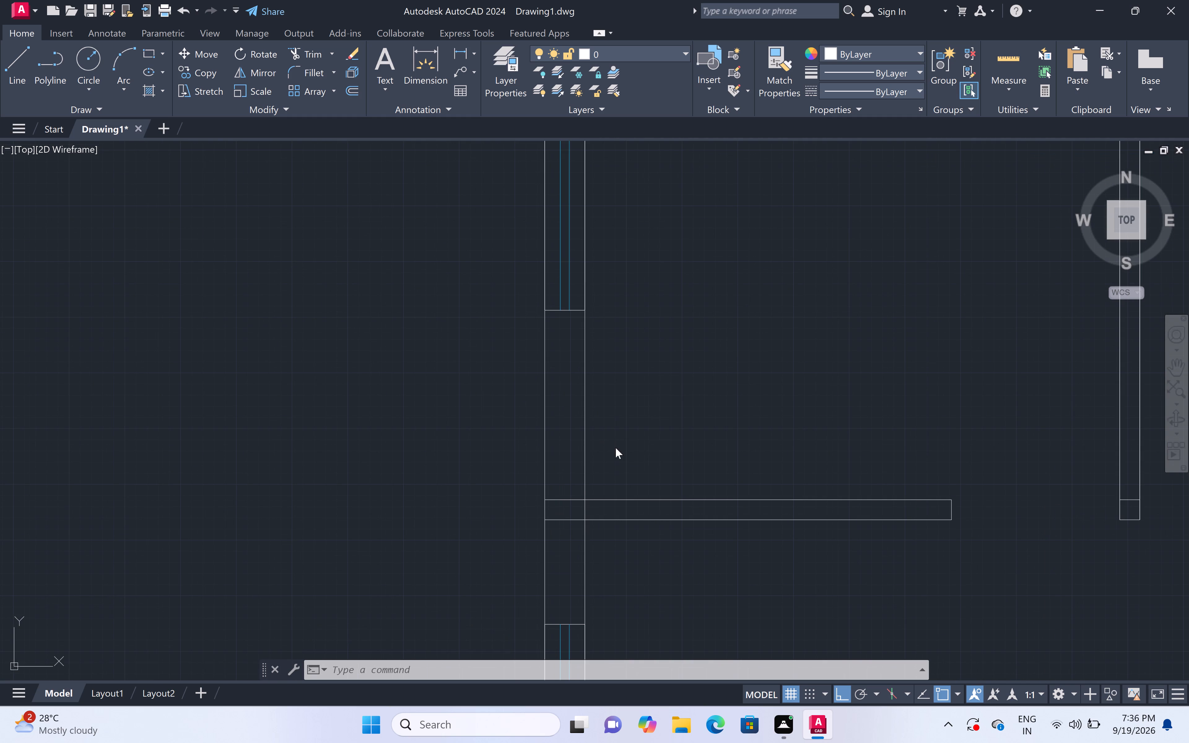
pyautogui.press('space')
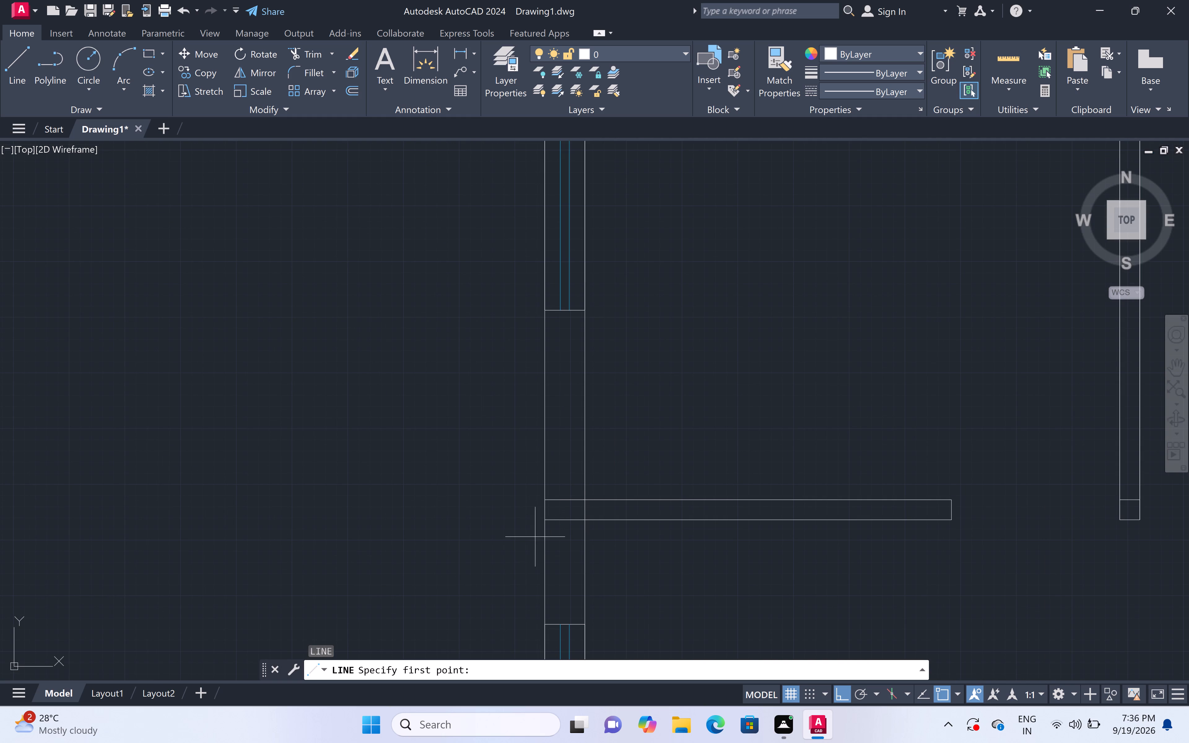
pyautogui.doubleClick(546, 519)
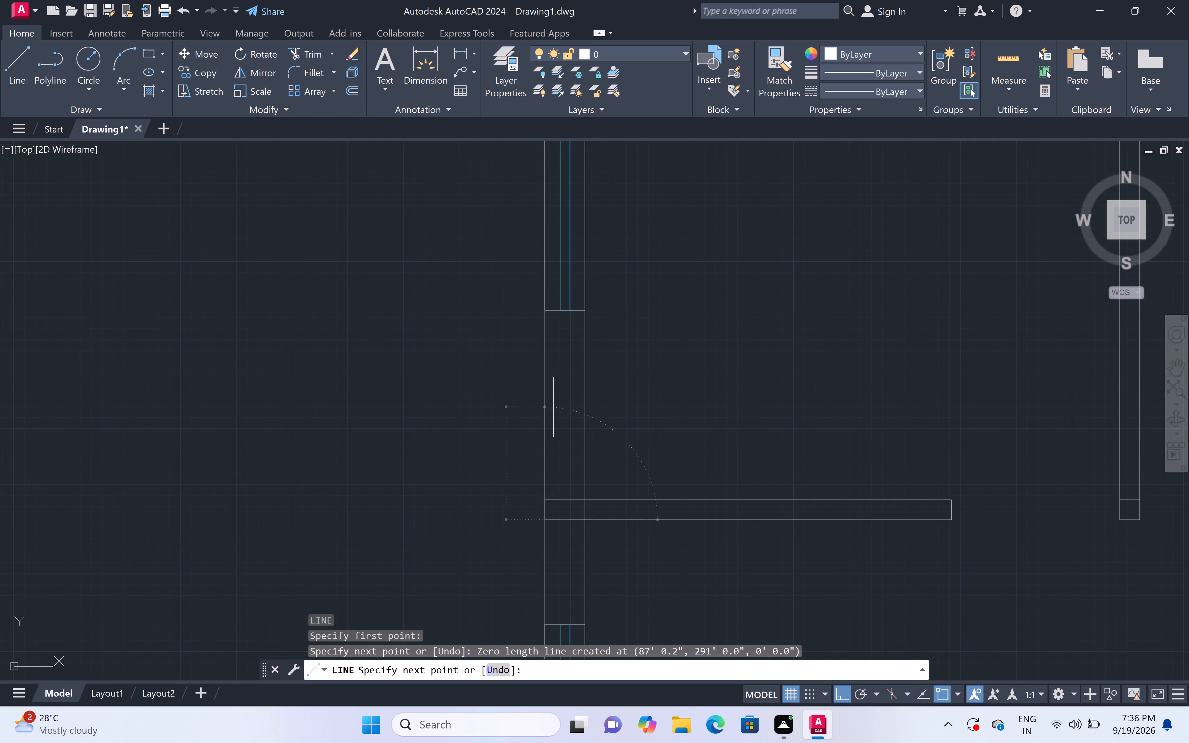
pyautogui.write('9"')
pyautogui.press('space')
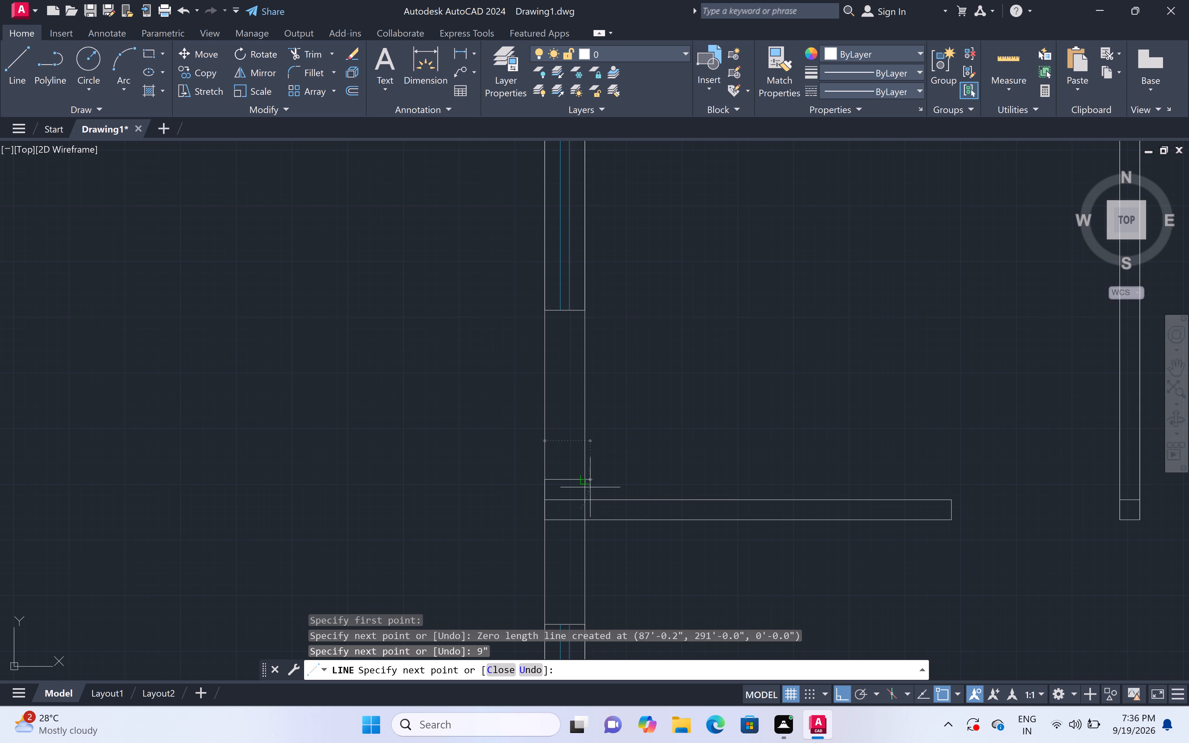
pyautogui.click(583, 478)
pyautogui.doubleClick(583, 518)
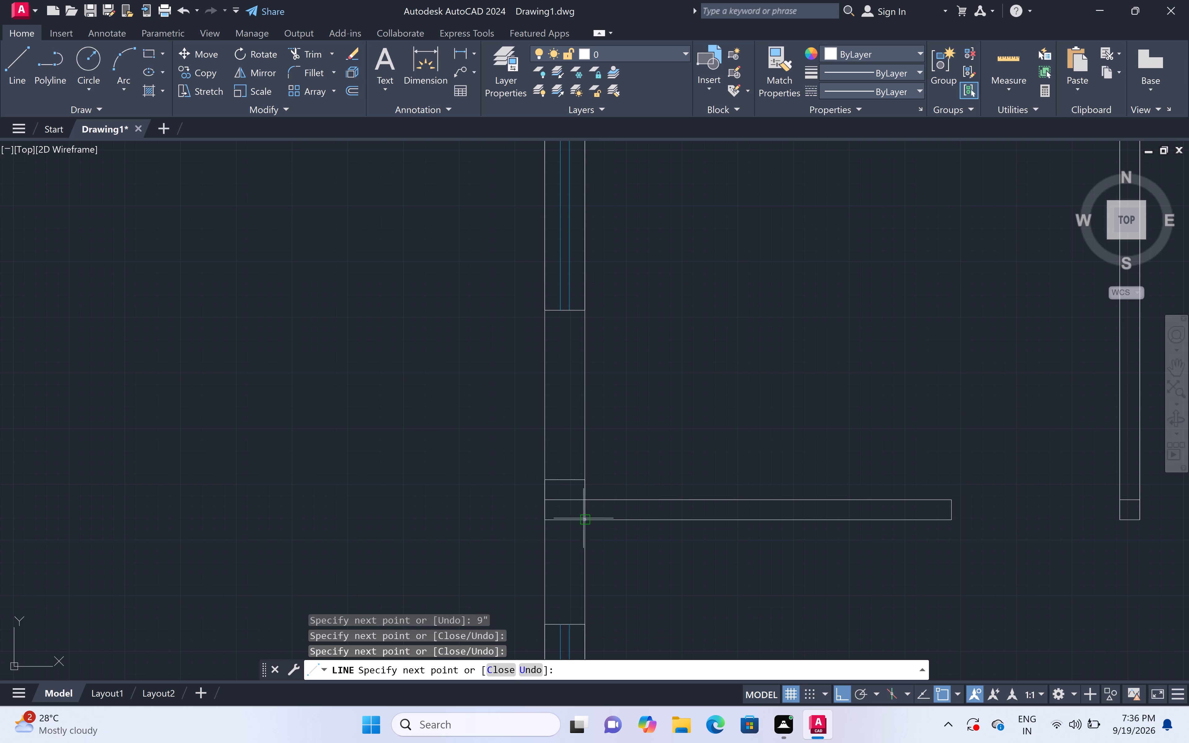
pyautogui.press('Escape')
# Draw a 9" x 9" column outline at the lower end of the upper central partition, starting from its lower left corner.
pyautogui.scroll(-3, 592, 506)
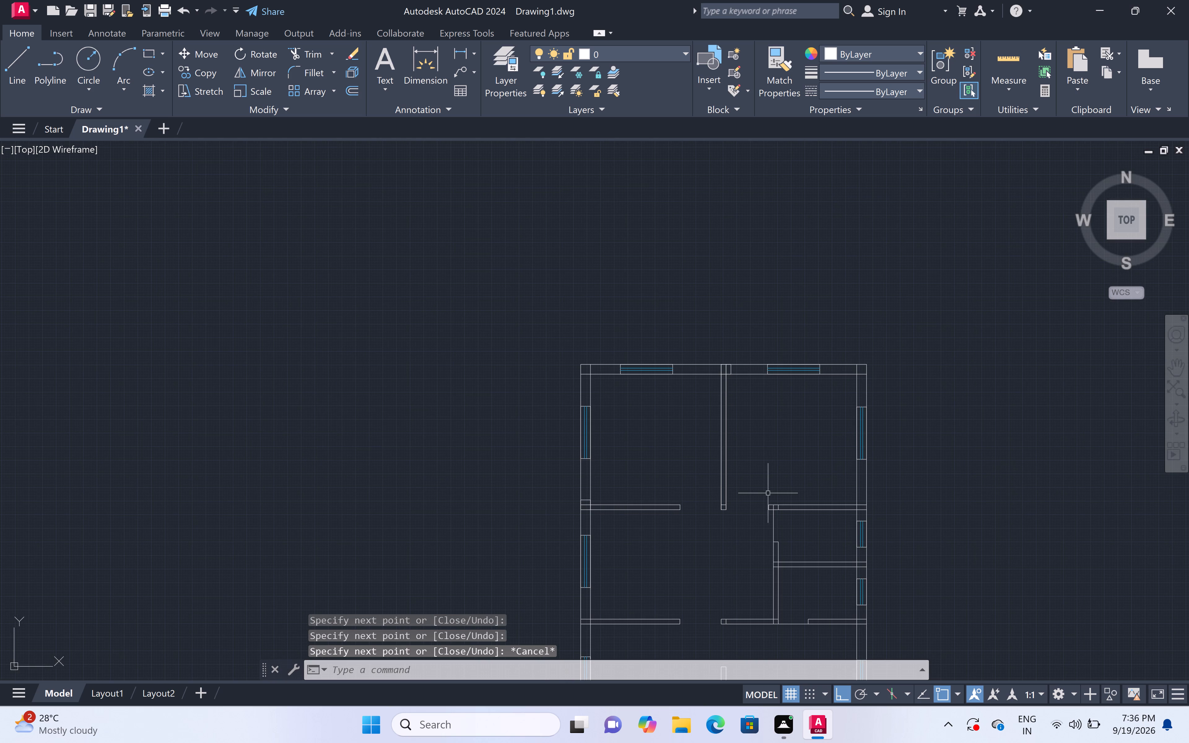
pyautogui.scroll(5, 742, 508)
pyautogui.write('l')
pyautogui.press('space')
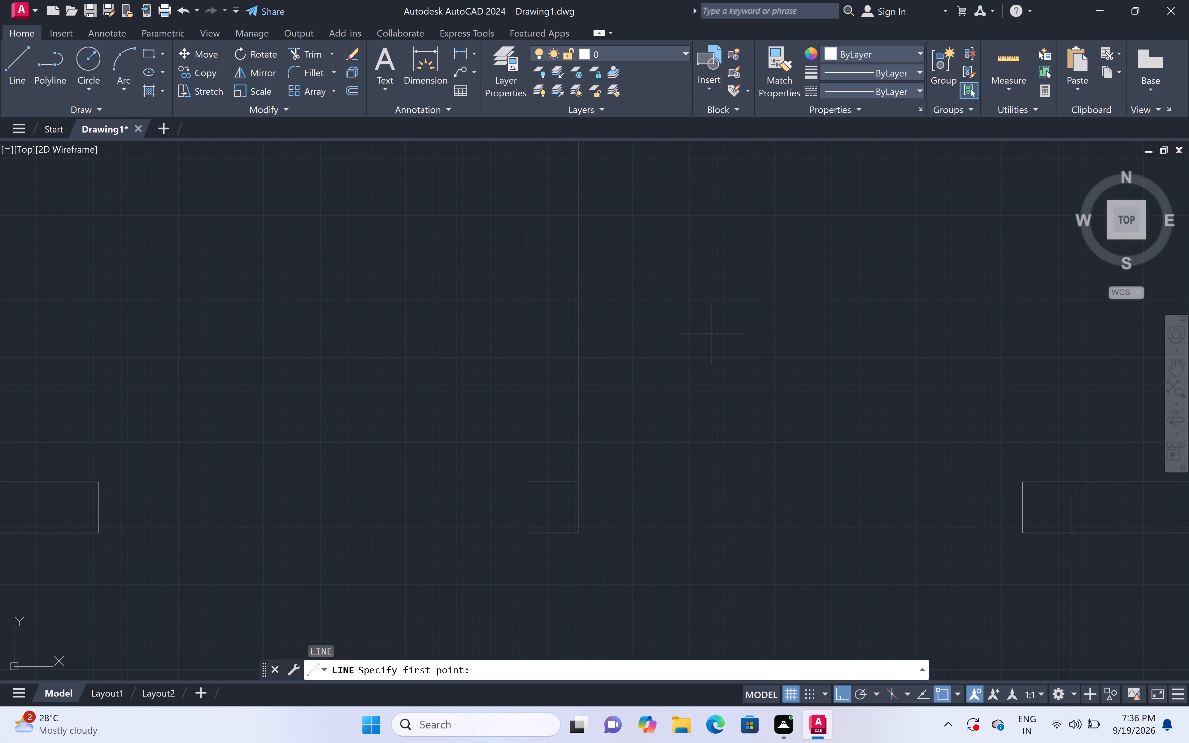
pyautogui.doubleClick(527, 536)
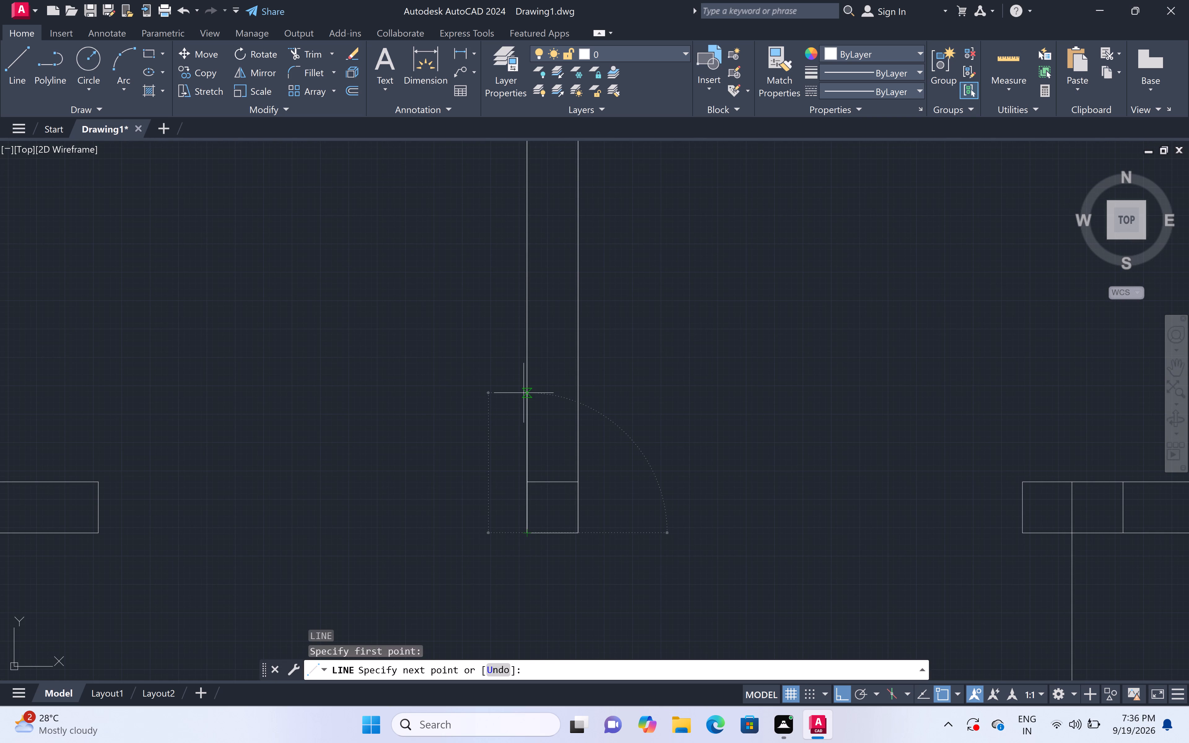
pyautogui.press('9')
pyautogui.hotkey('shift', '"')
pyautogui.press('space')
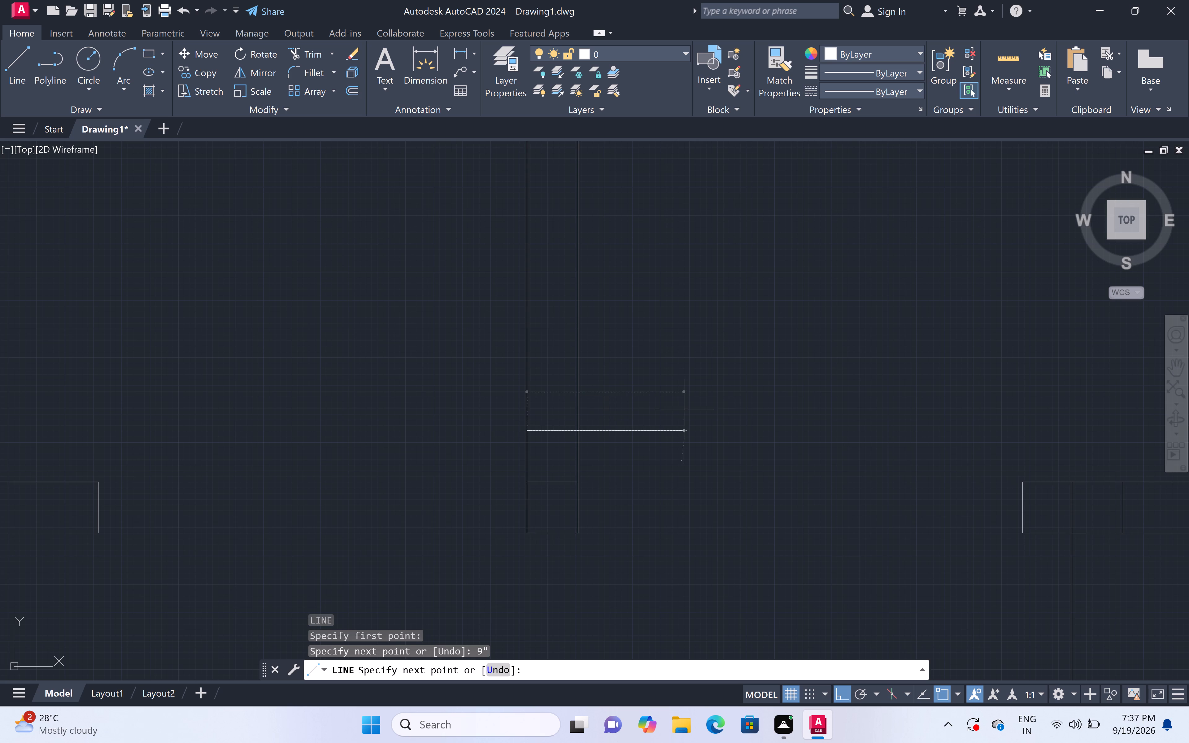
pyautogui.write('9"')
pyautogui.press('space')
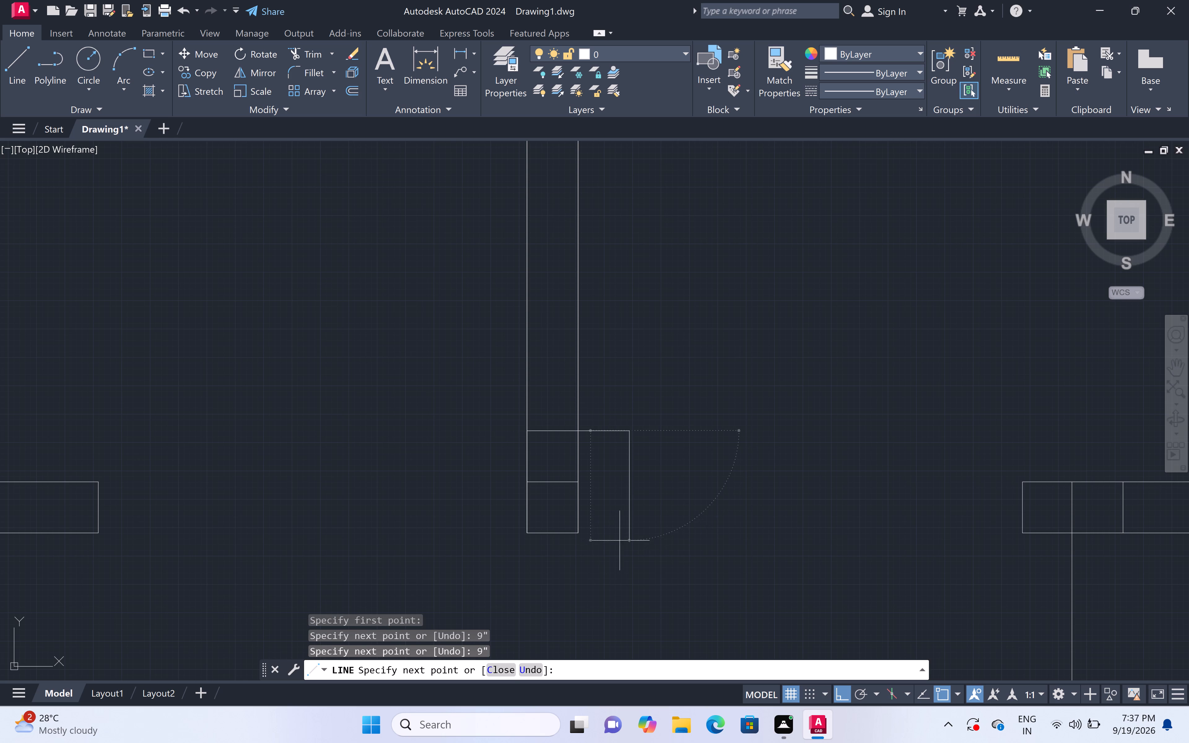
pyautogui.press('9')
pyautogui.hotkey('shift', '"')
pyautogui.press('space')
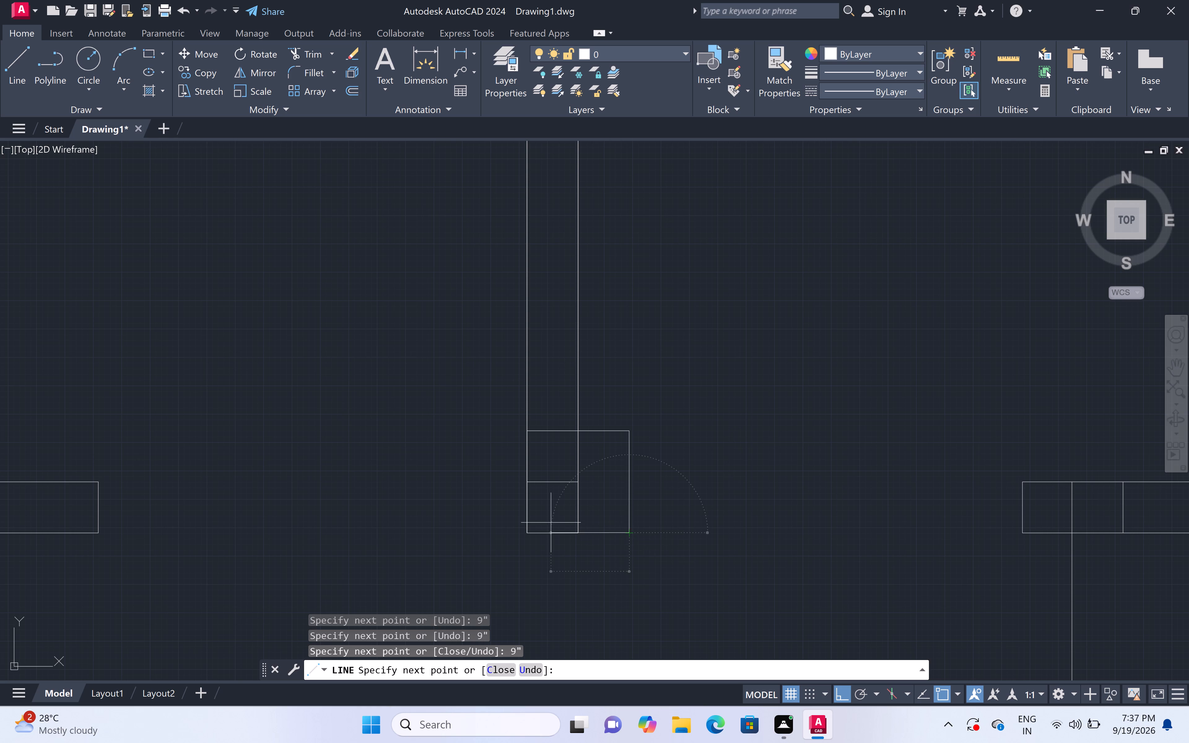
pyautogui.tripleClick(520, 528)
pyautogui.press('Escape')
# Draw a 9" high column outline across the right outer wall, extending up from the upper horizontal partition's lower line.
pyautogui.scroll(-5, 536, 517)
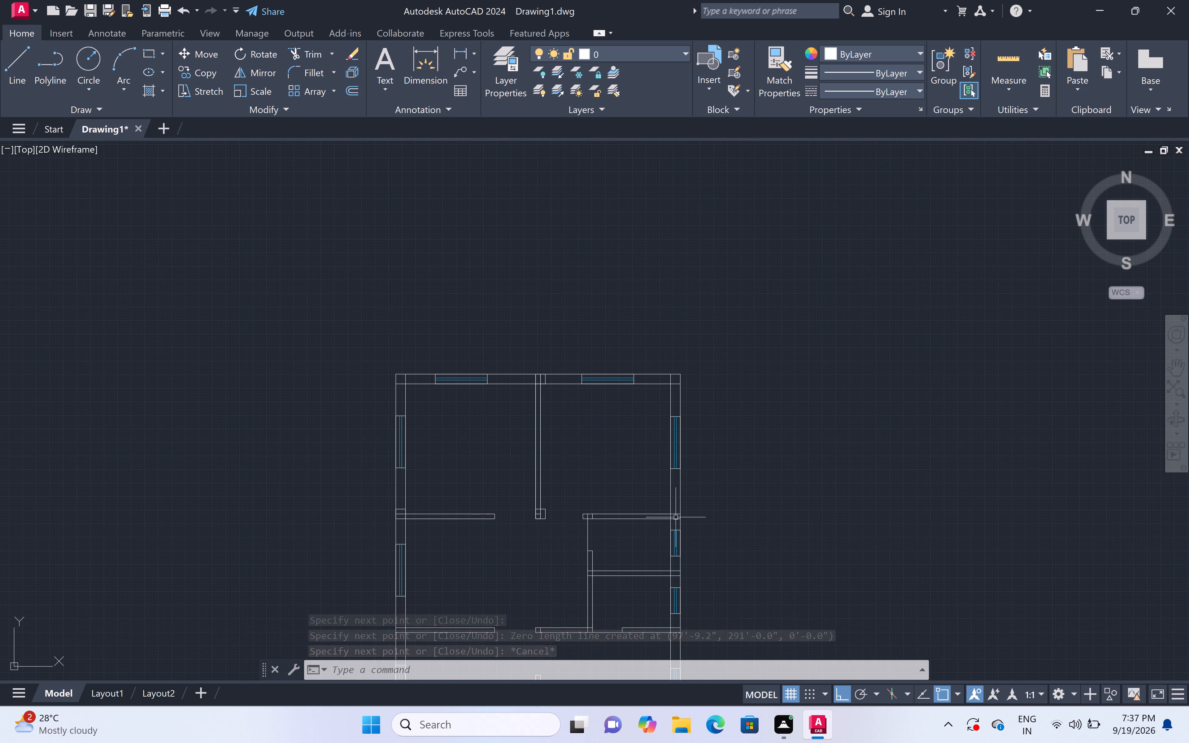
pyautogui.scroll(3, 671, 519)
pyautogui.write('l')
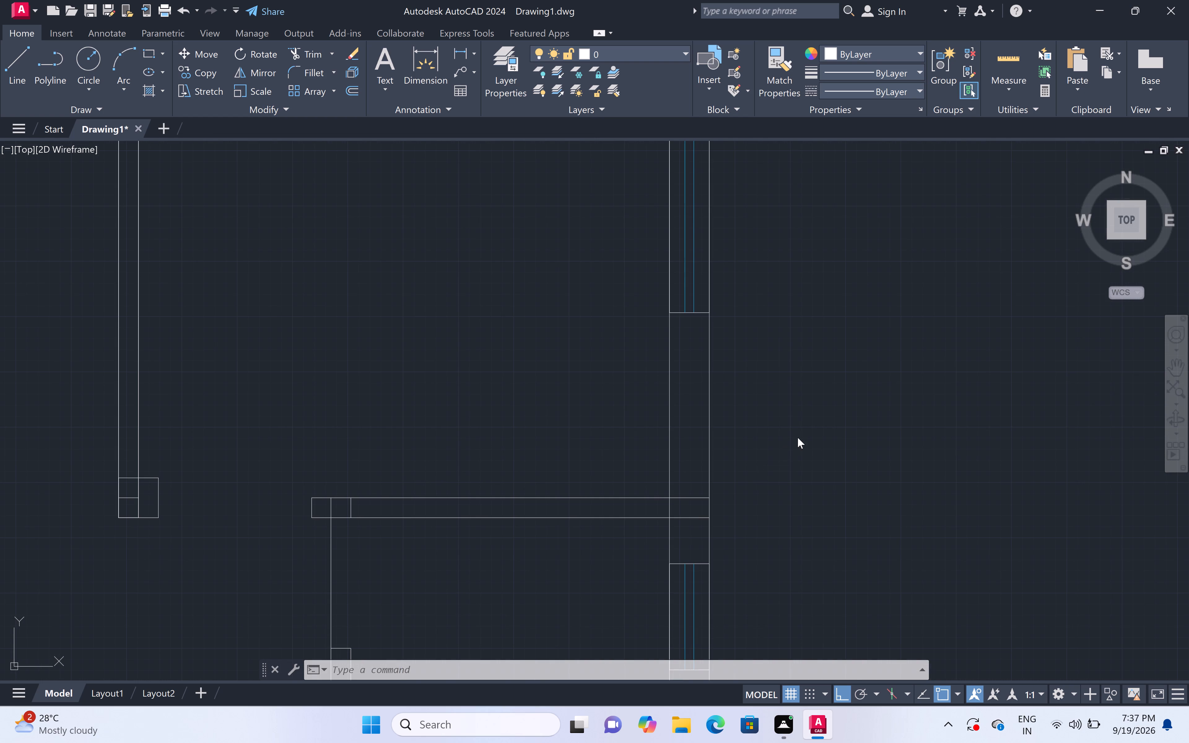
pyautogui.press('space')
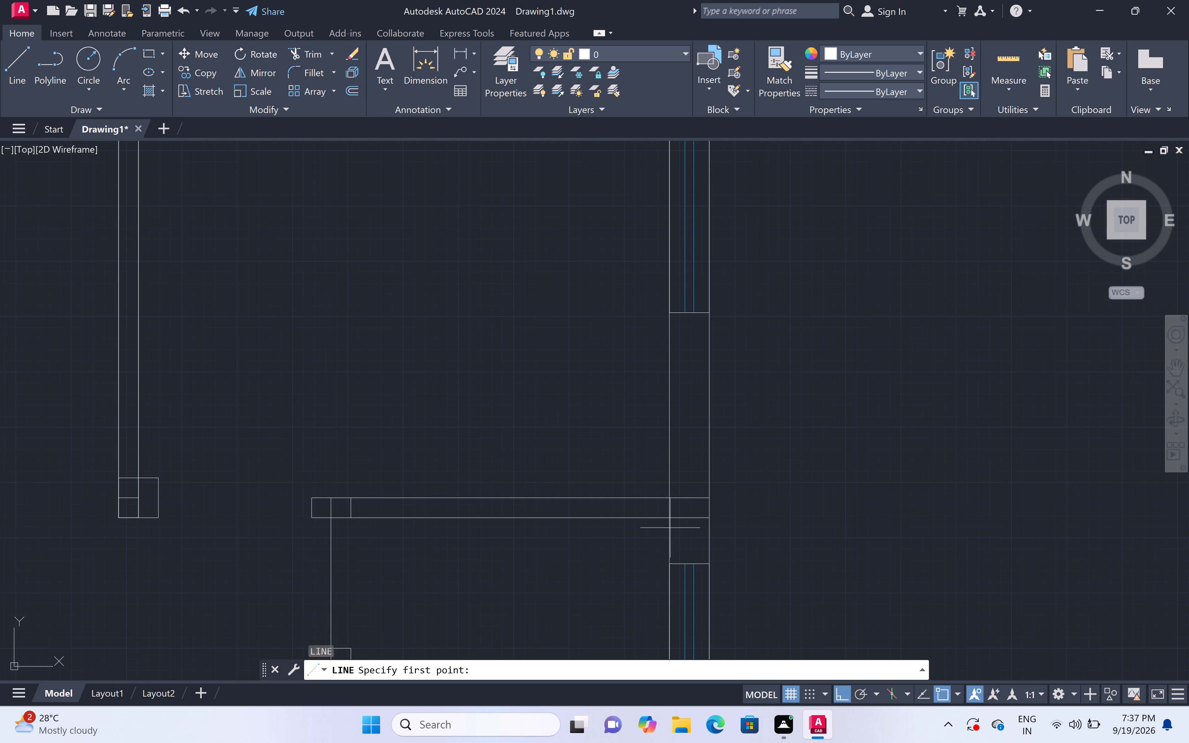
pyautogui.click(668, 517)
pyautogui.press('9')
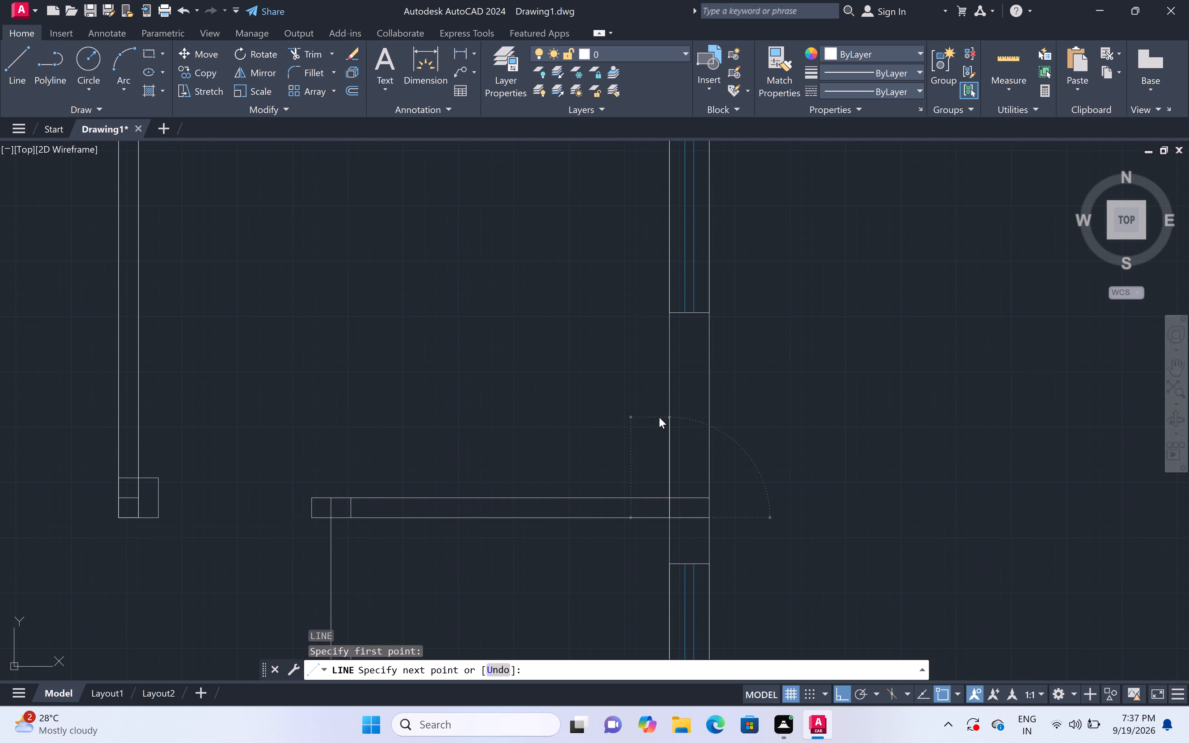
pyautogui.write('"')
pyautogui.press('space')
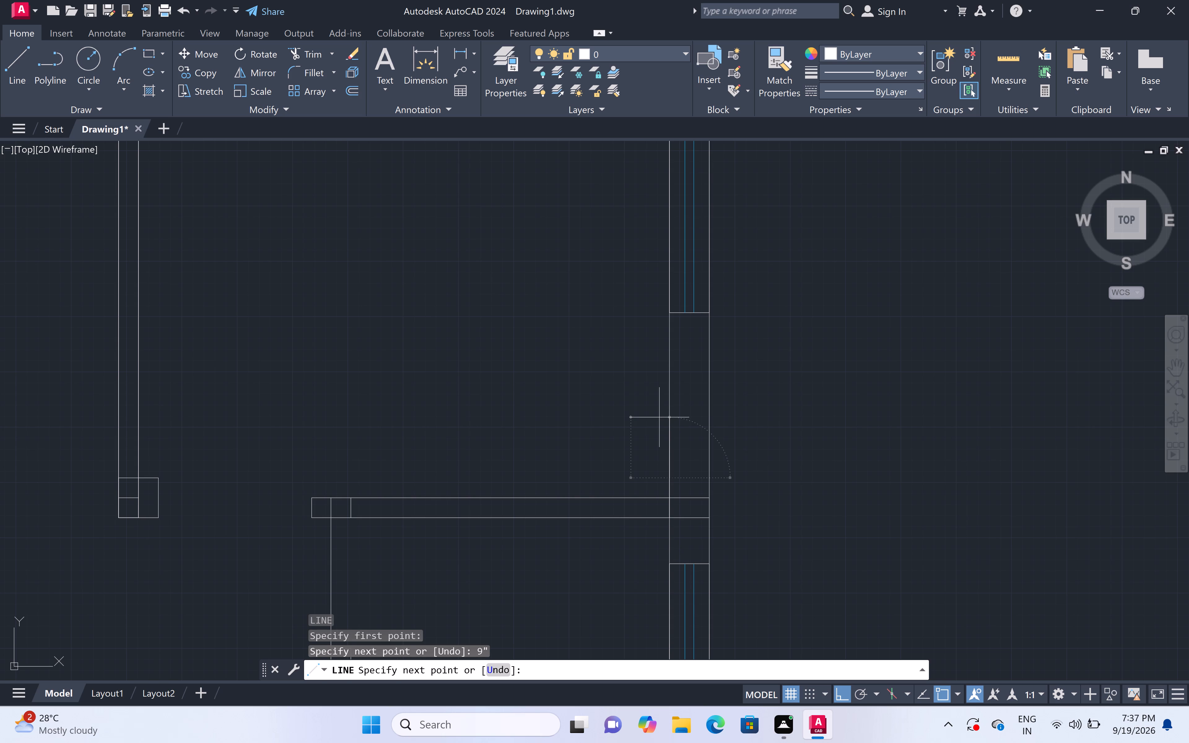
pyautogui.doubleClick(712, 475)
pyautogui.click(712, 516)
pyautogui.moveTo(715, 515); pyautogui.dragTo(813, 497)
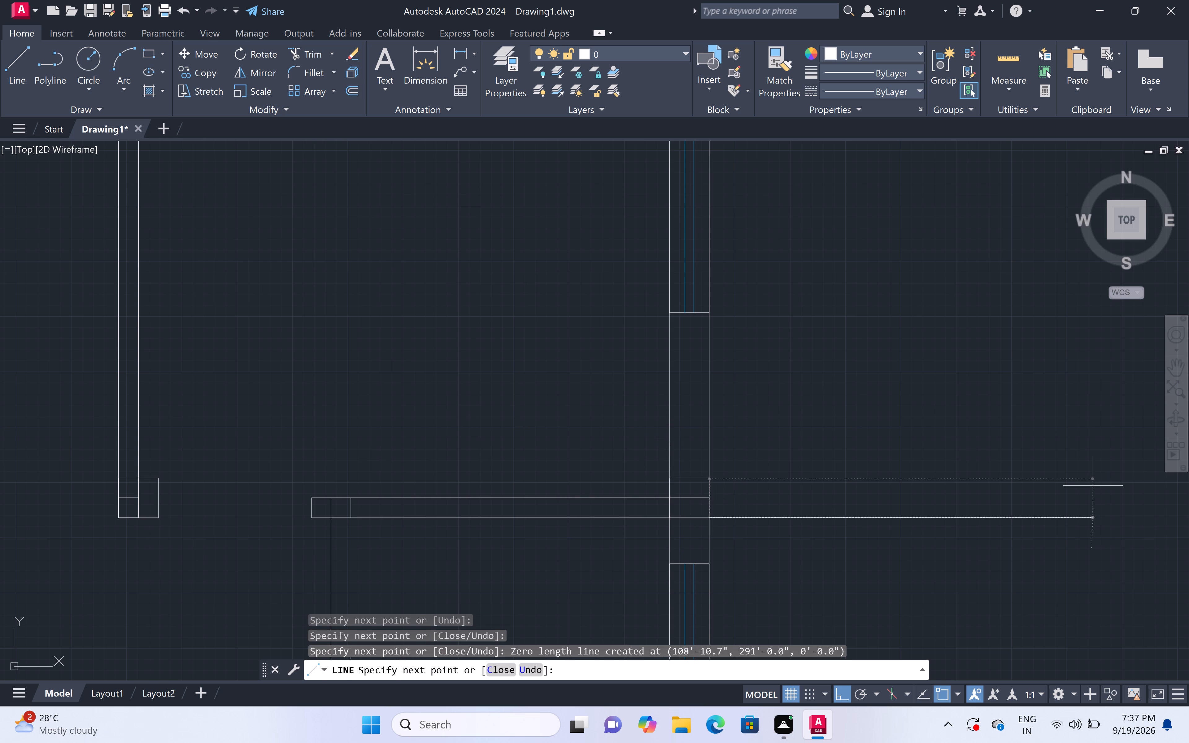
pyautogui.press('space')
# Draw a 9" high column outline across the right outer wall, extending down from the lower horizontal partition's upper line.
pyautogui.scroll(-4, 1090, 485)
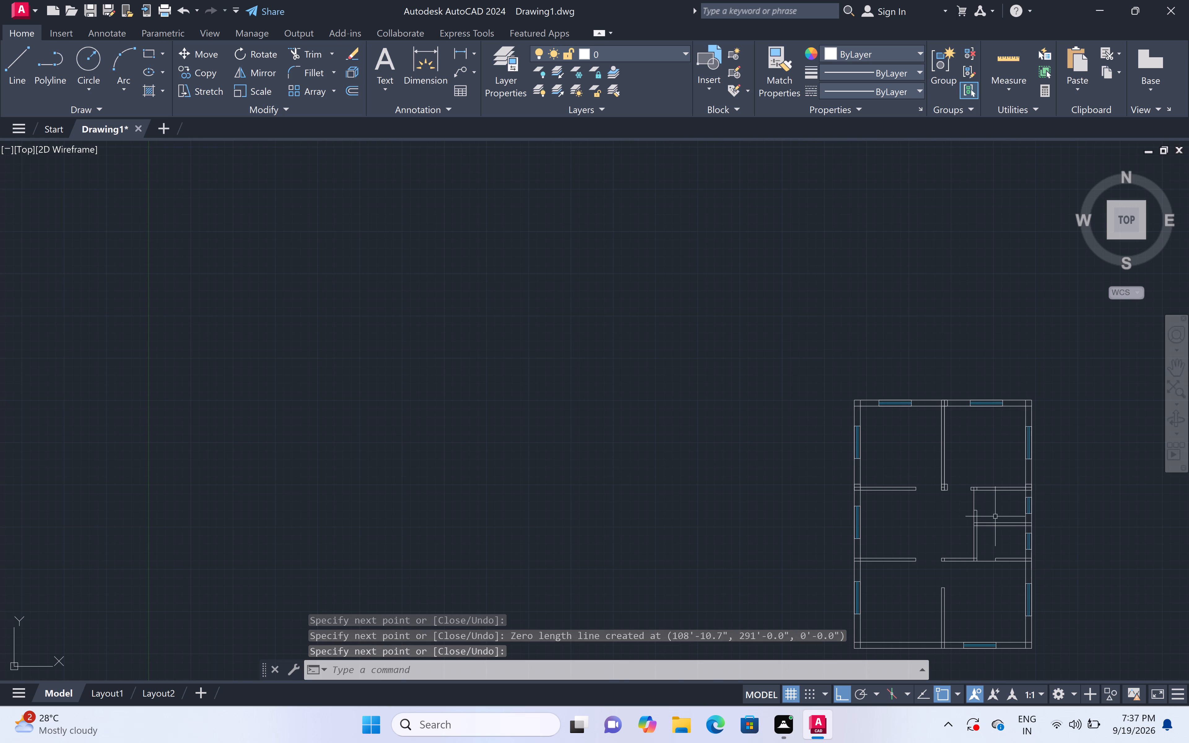
pyautogui.middleClick(1030, 562)
pyautogui.moveTo(1022, 553); pyautogui.dragTo(744, 426, button='middle')
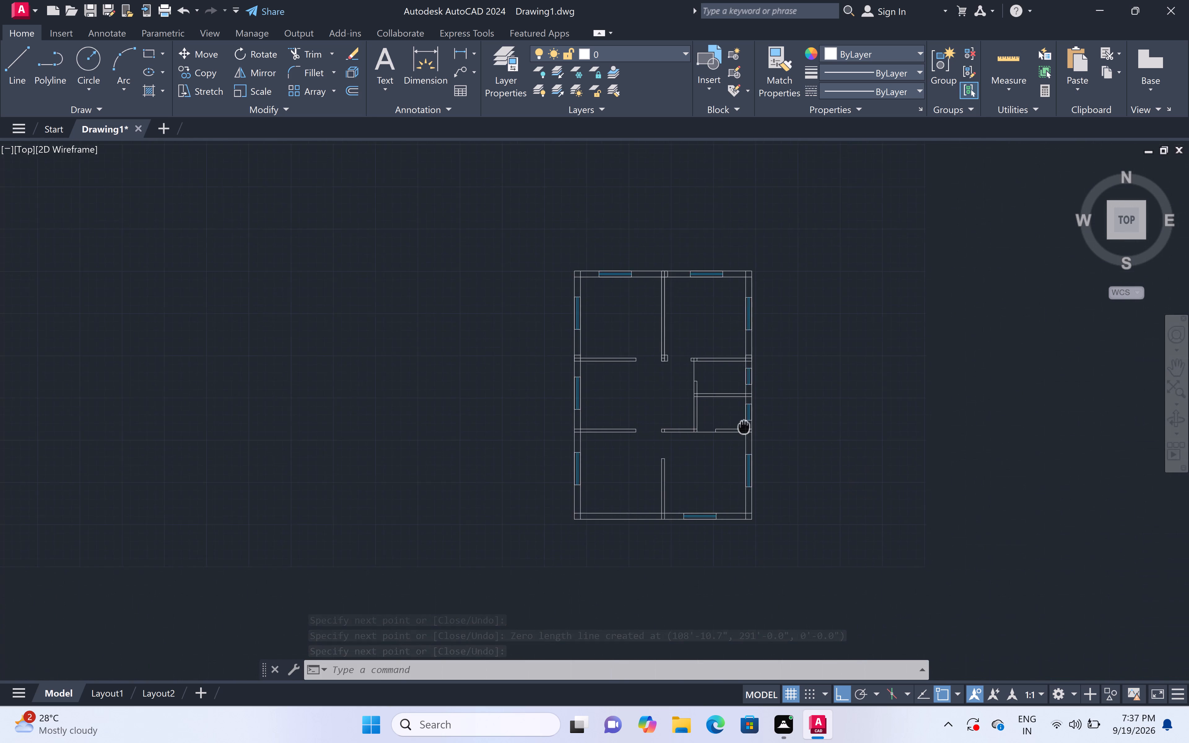
pyautogui.scroll(5, 744, 426)
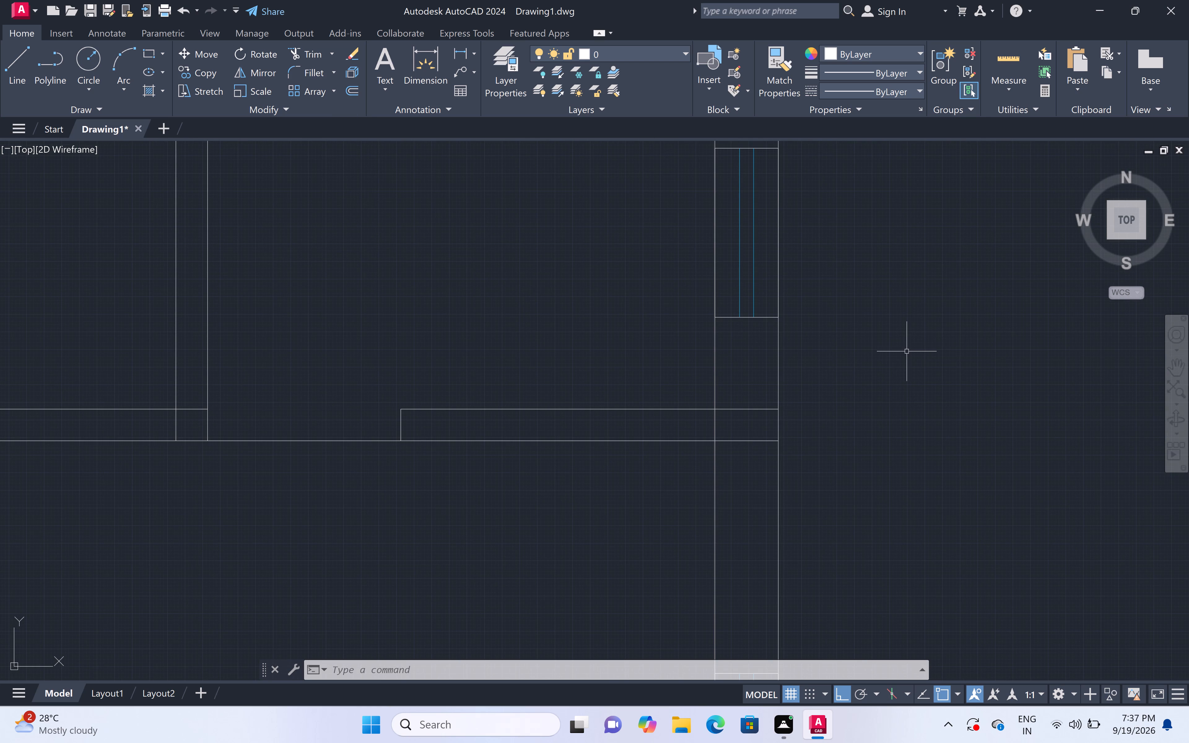
pyautogui.write('l')
pyautogui.press('space')
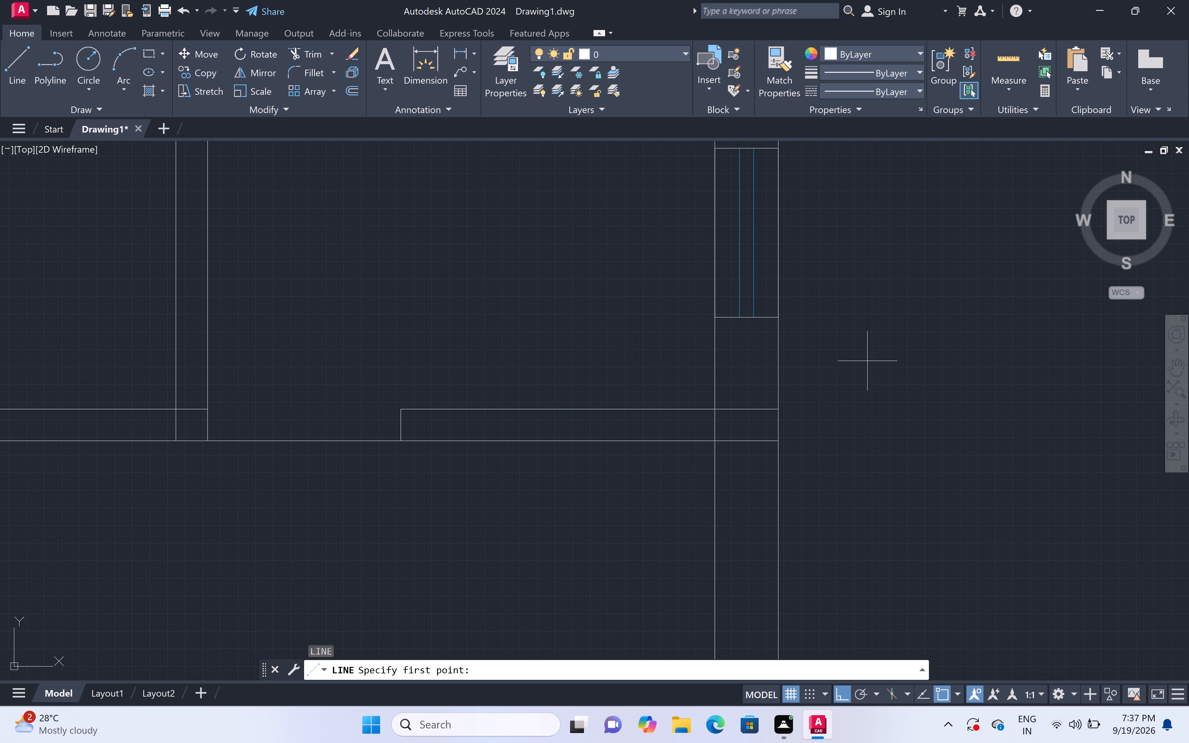
pyautogui.click(718, 406)
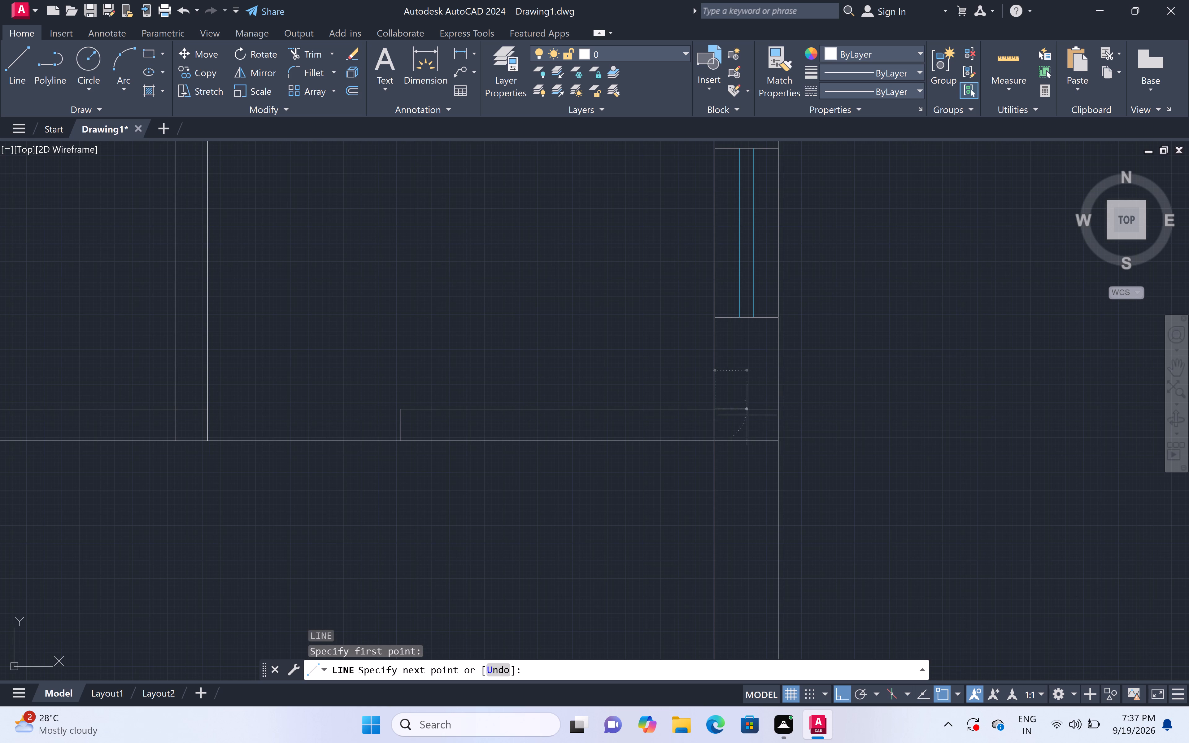
pyautogui.write('9"')
pyautogui.press('space')
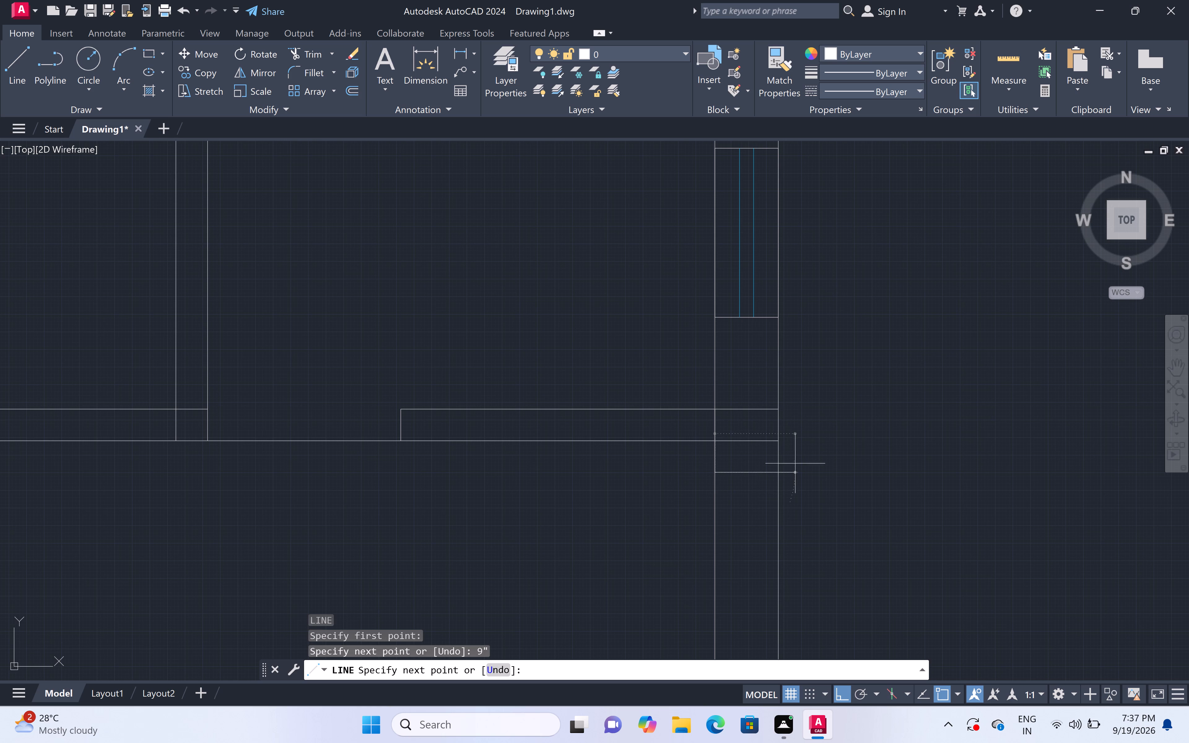
pyautogui.click(775, 470)
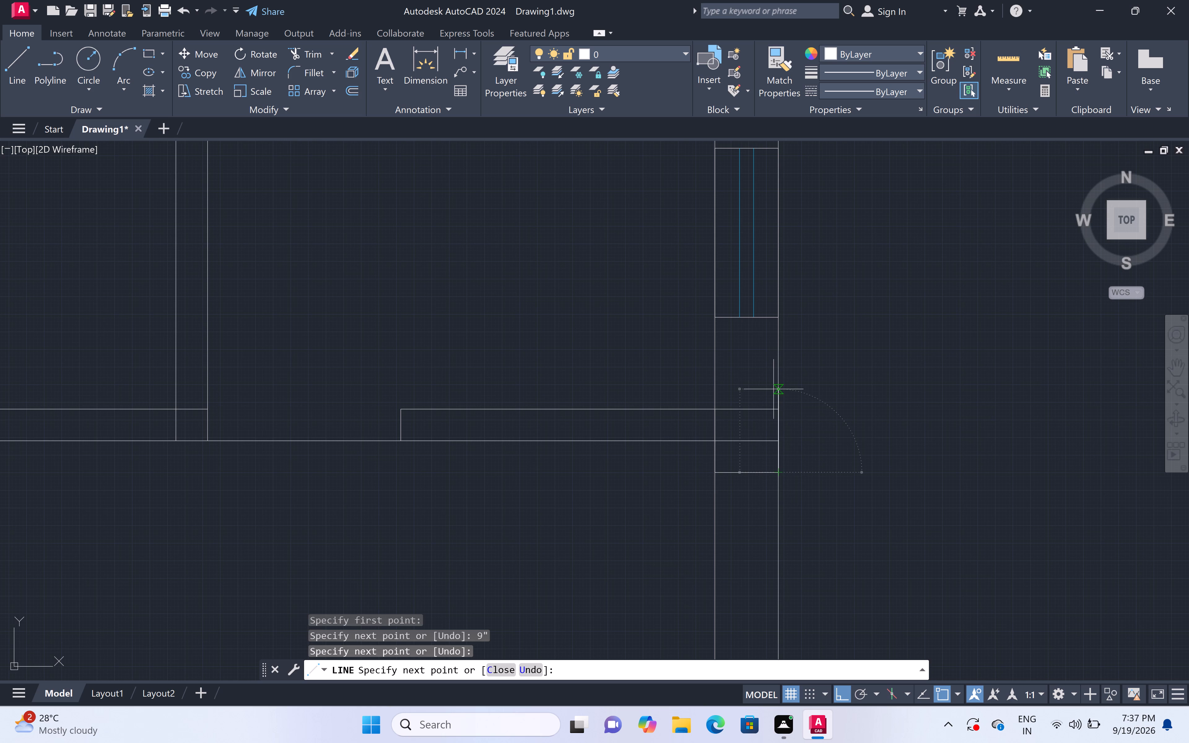
pyautogui.click(781, 406)
pyautogui.press('Escape')
# Draw a 9" wide column outline across the bottom wall, starting at the central vertical partition's left line and extending right.
pyautogui.scroll(-1, 848, 399)
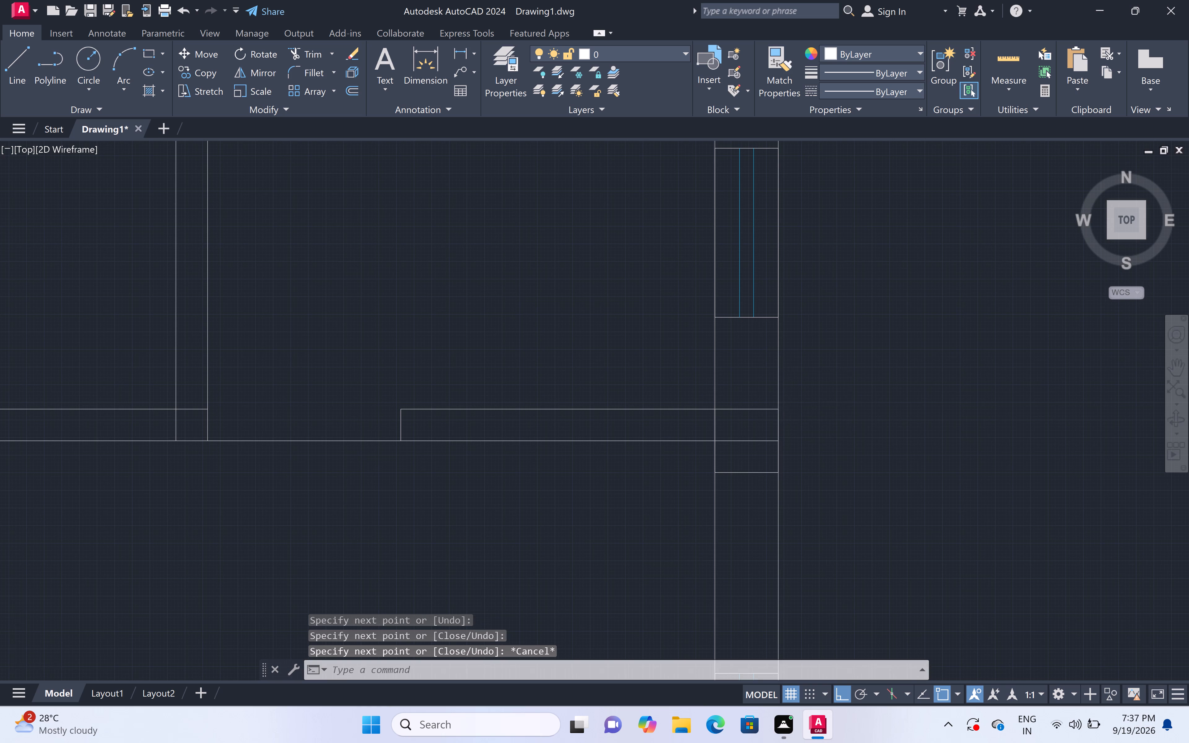
pyautogui.scroll(-3, 848, 399)
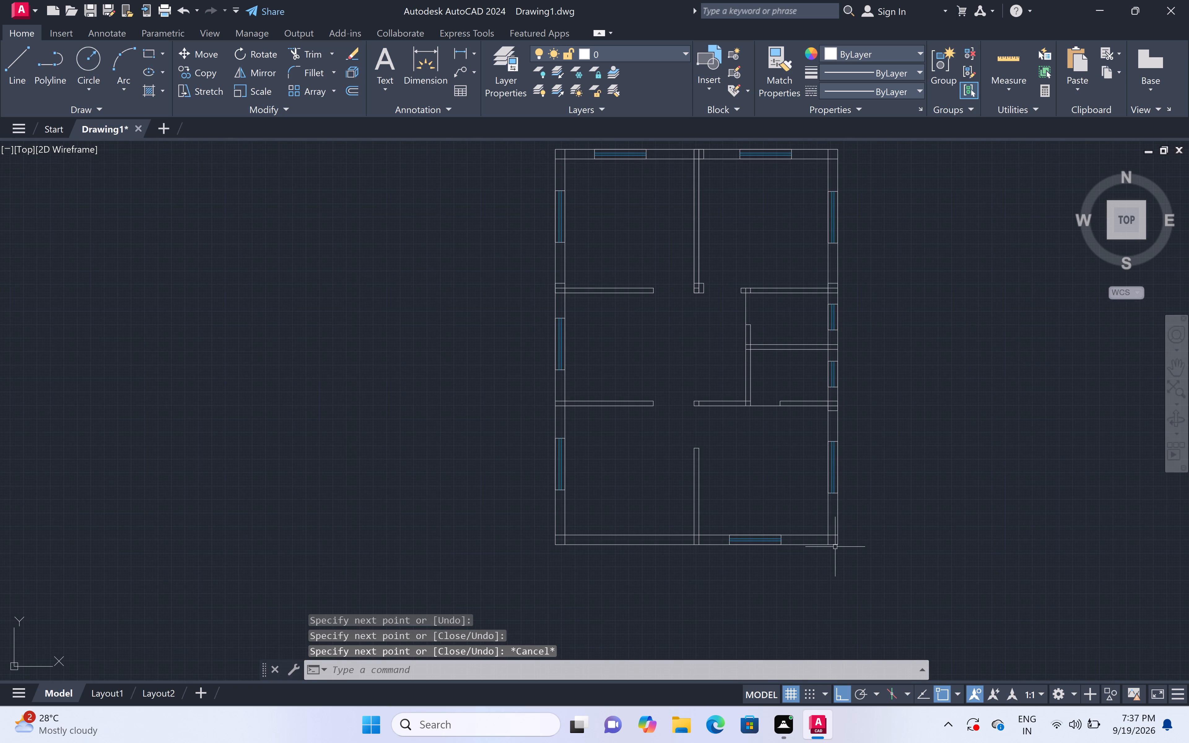
pyautogui.scroll(4, 703, 543)
pyautogui.write('l')
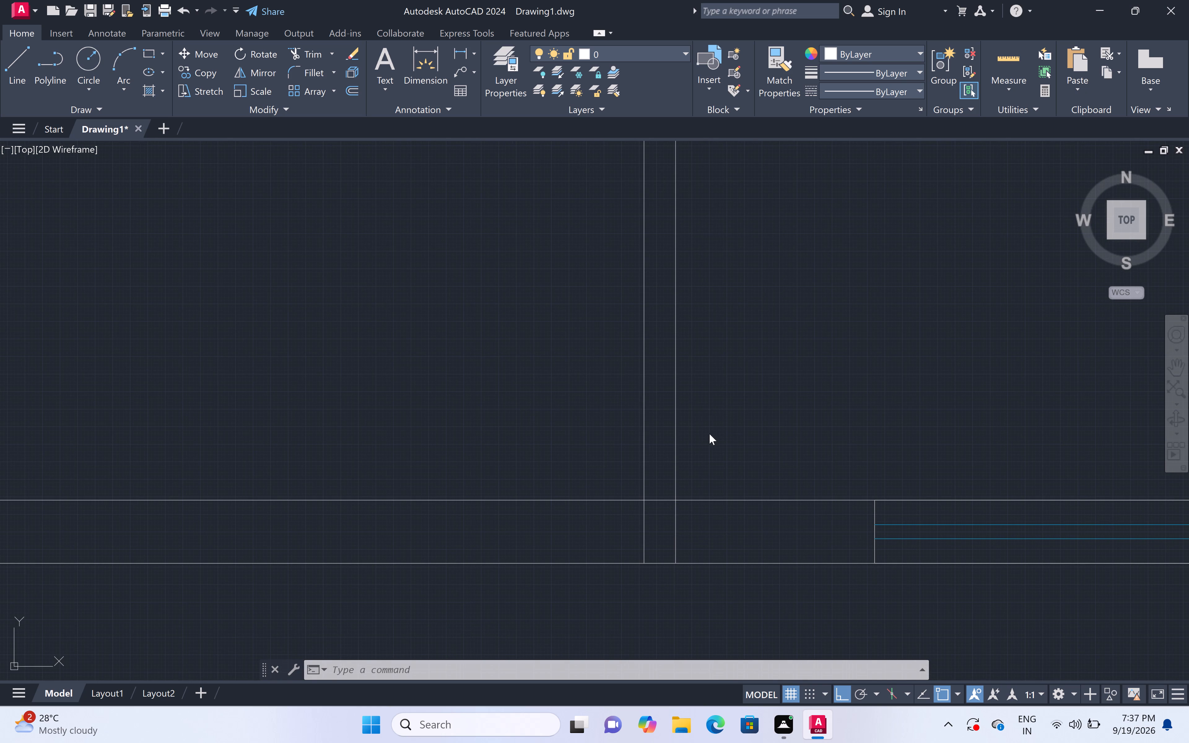
pyautogui.press('space')
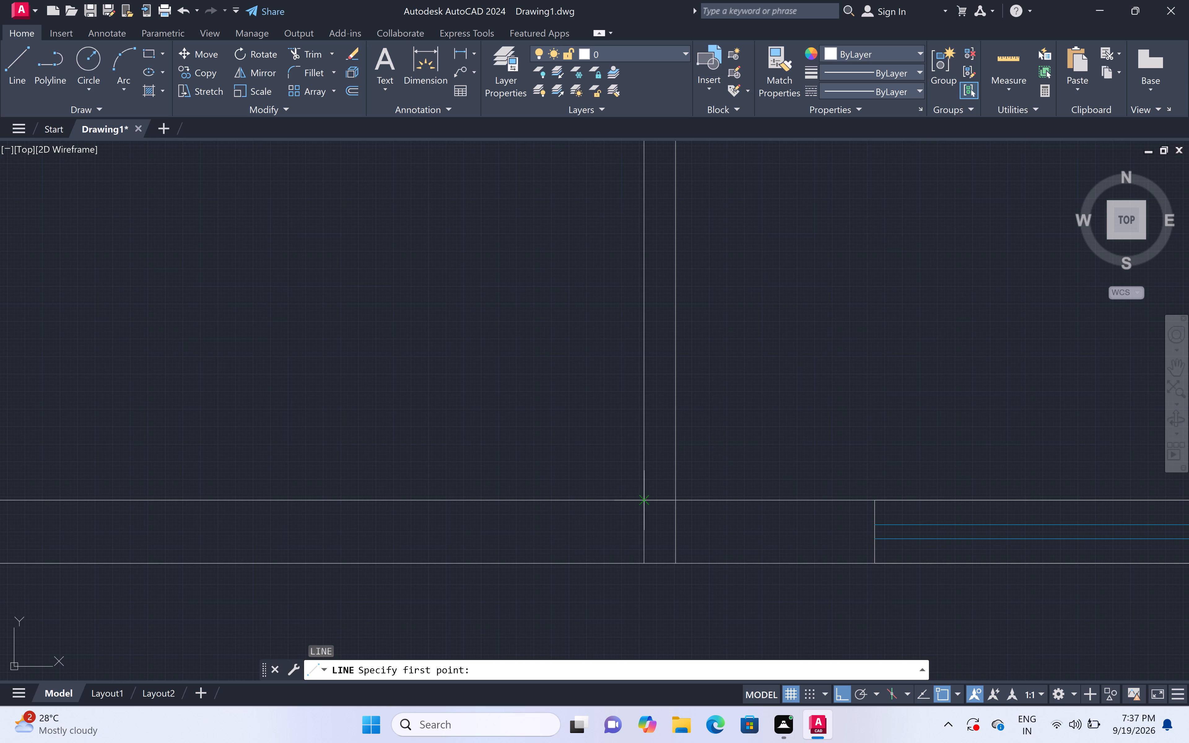
pyautogui.click(648, 503)
pyautogui.write('9"')
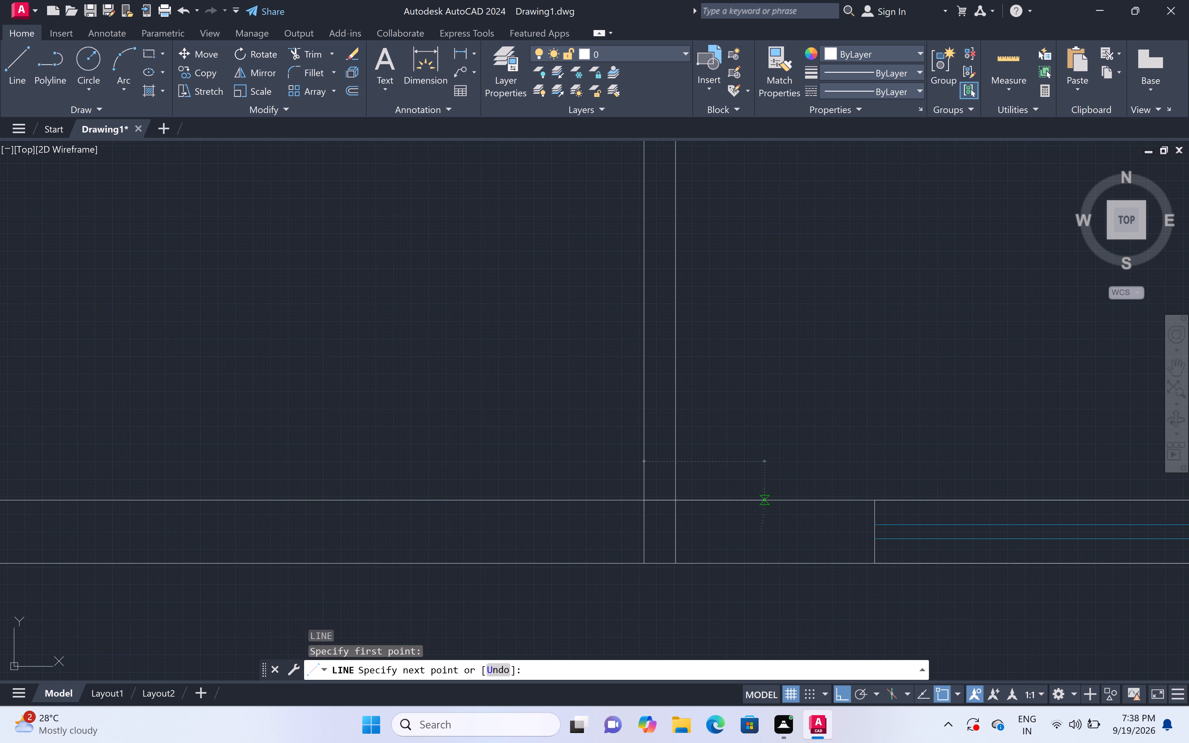
pyautogui.press('space')
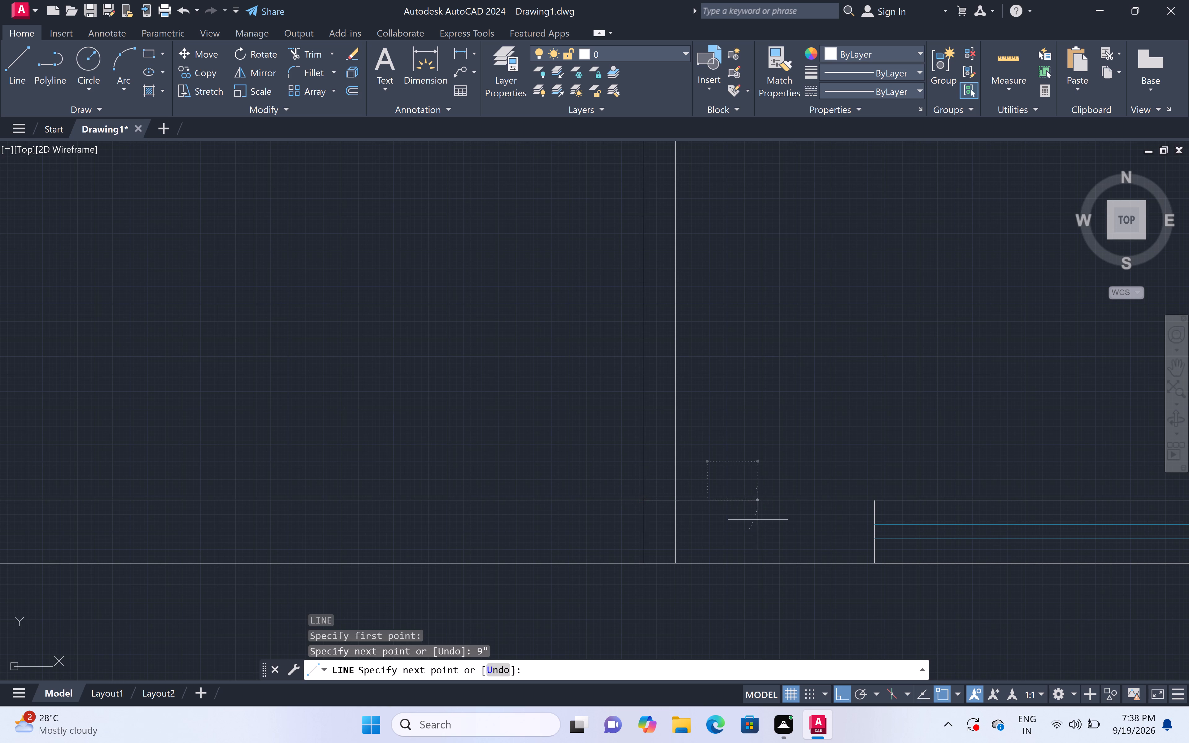
pyautogui.click(708, 558)
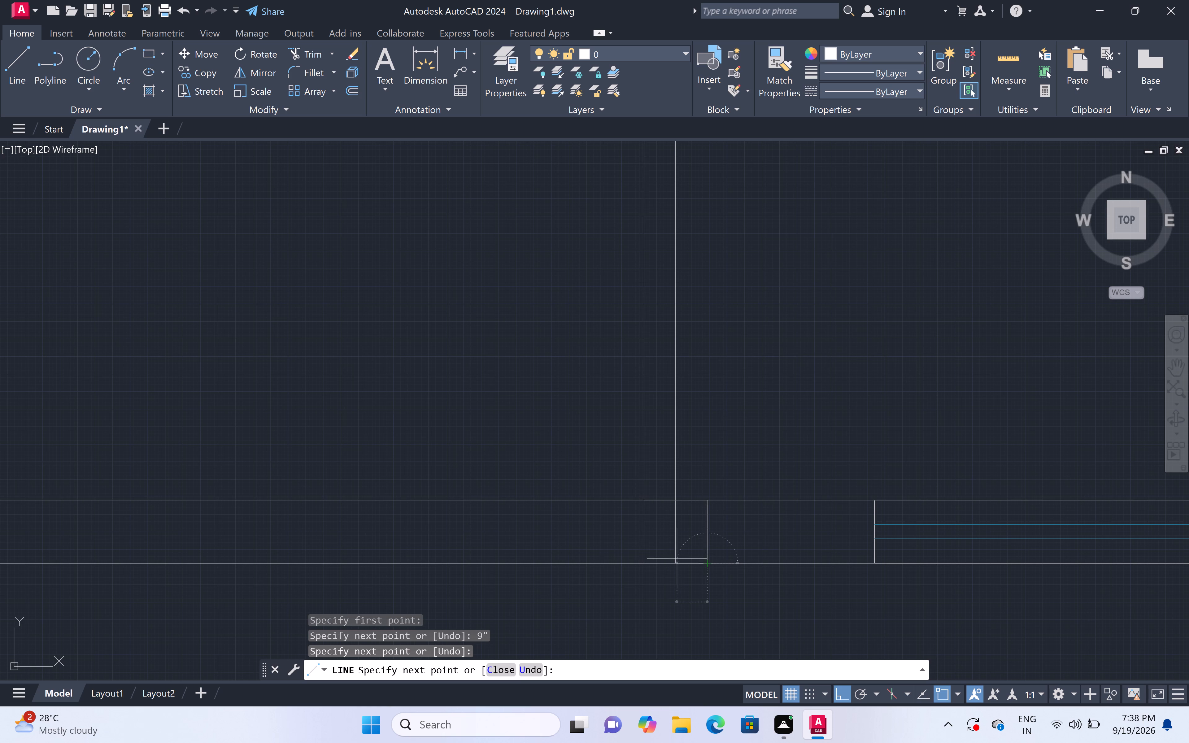
pyautogui.click(641, 561)
pyautogui.press('Escape')
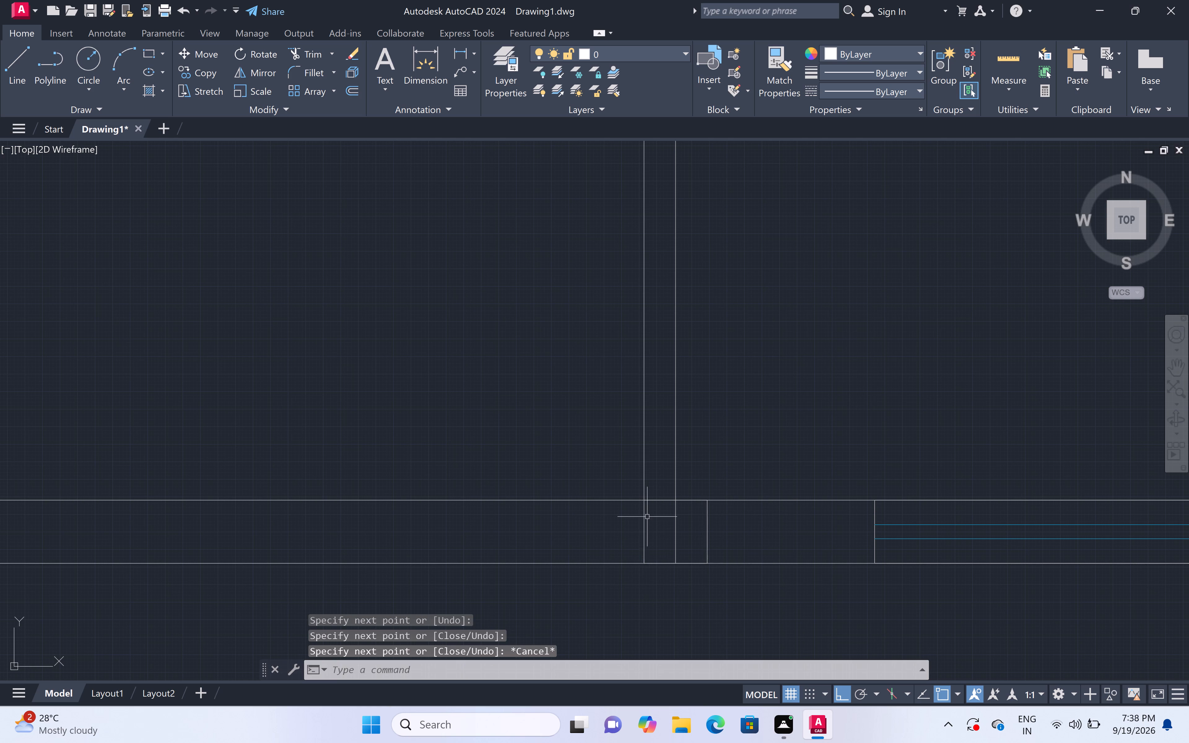
# Draw a 9" x 9" column outline at the left end of the lower central horizontal partition, starting from its upper left corner.
pyautogui.scroll(-4, 649, 512)
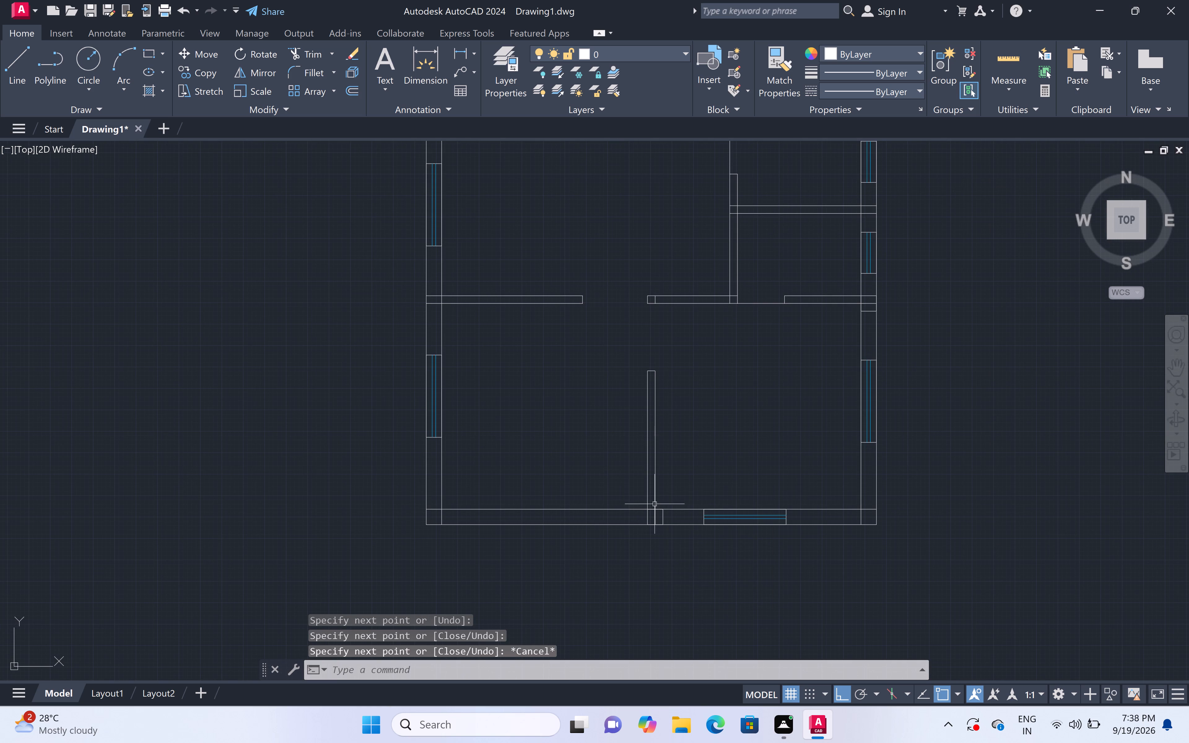
pyautogui.scroll(2, 662, 294)
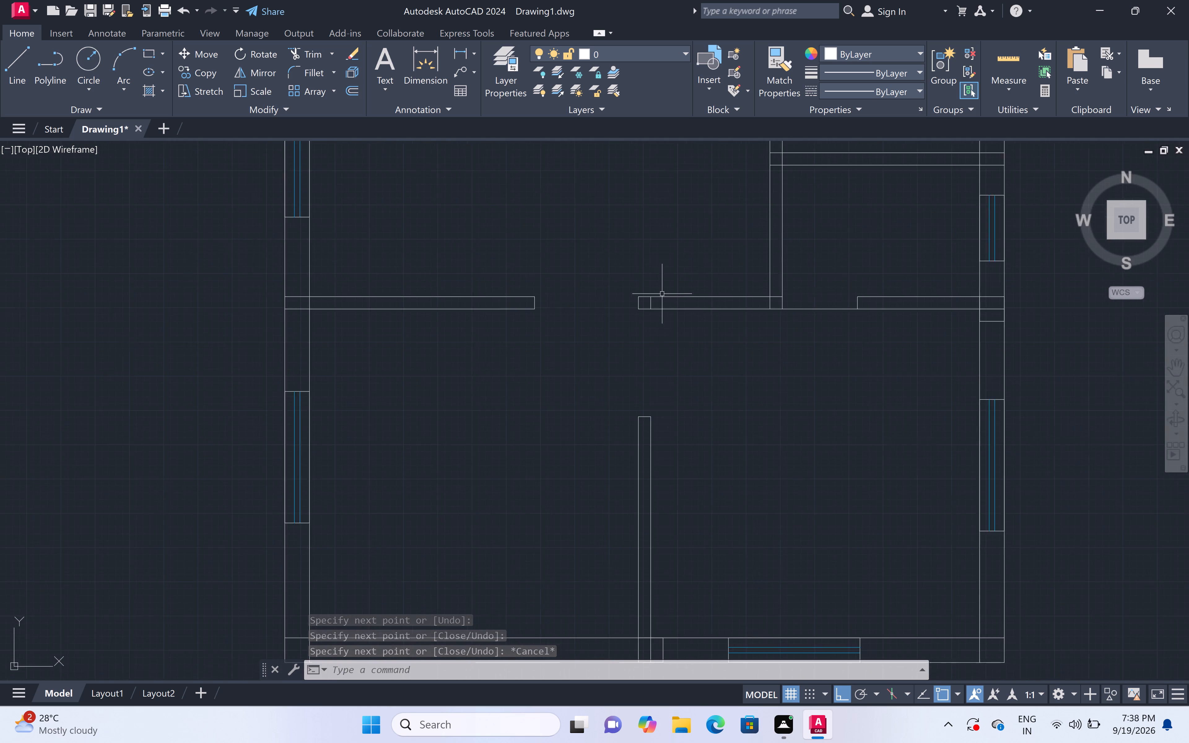
pyautogui.scroll(3, 662, 294)
pyautogui.write('l')
pyautogui.press('space')
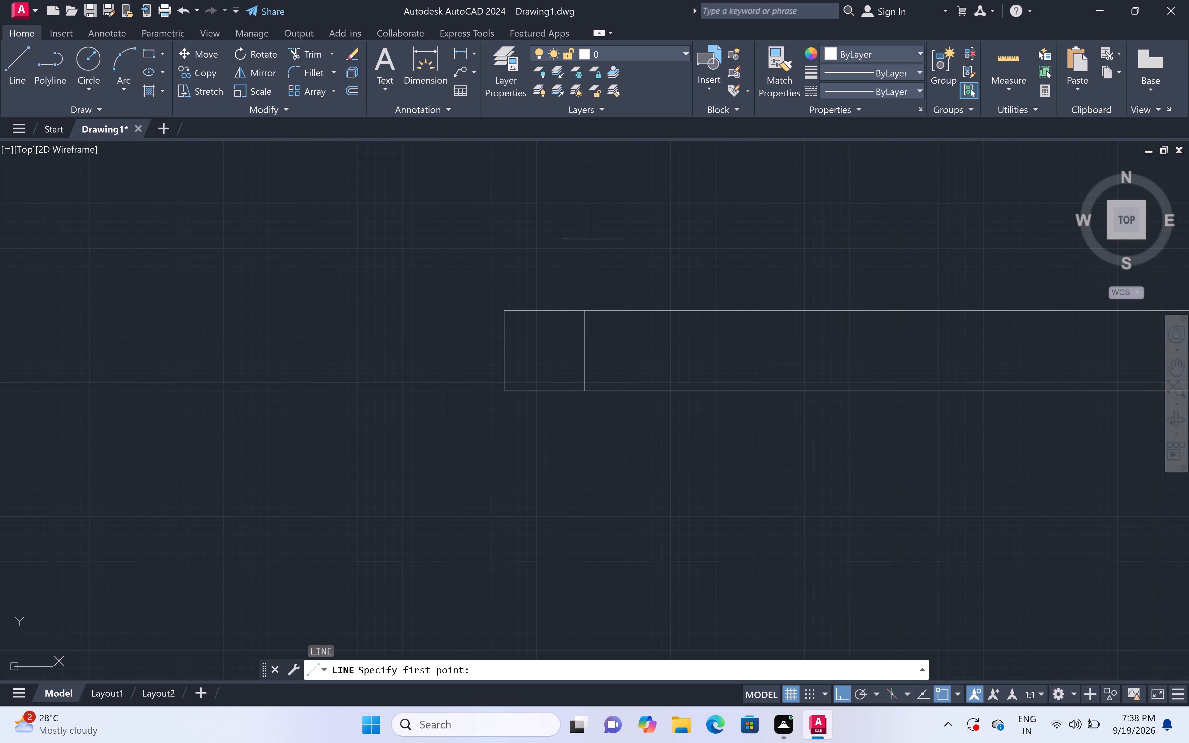
pyautogui.doubleClick(505, 308)
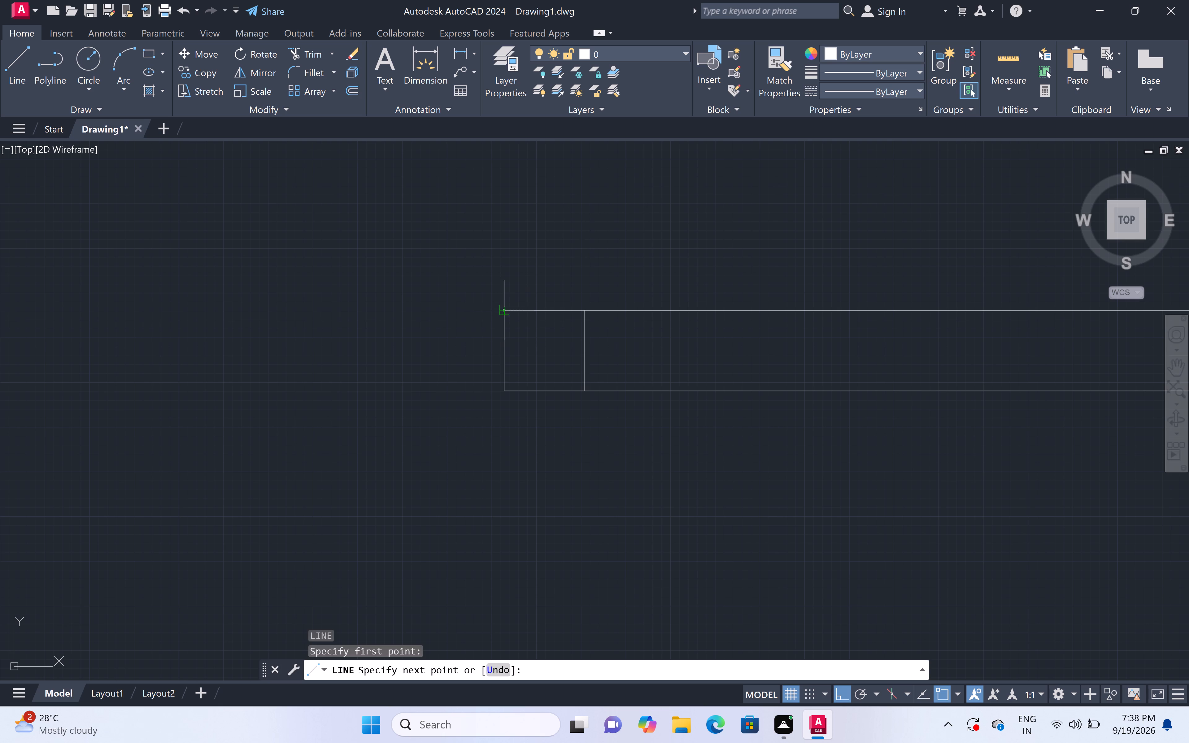
pyautogui.press('9')
pyautogui.write('"')
pyautogui.press('space')
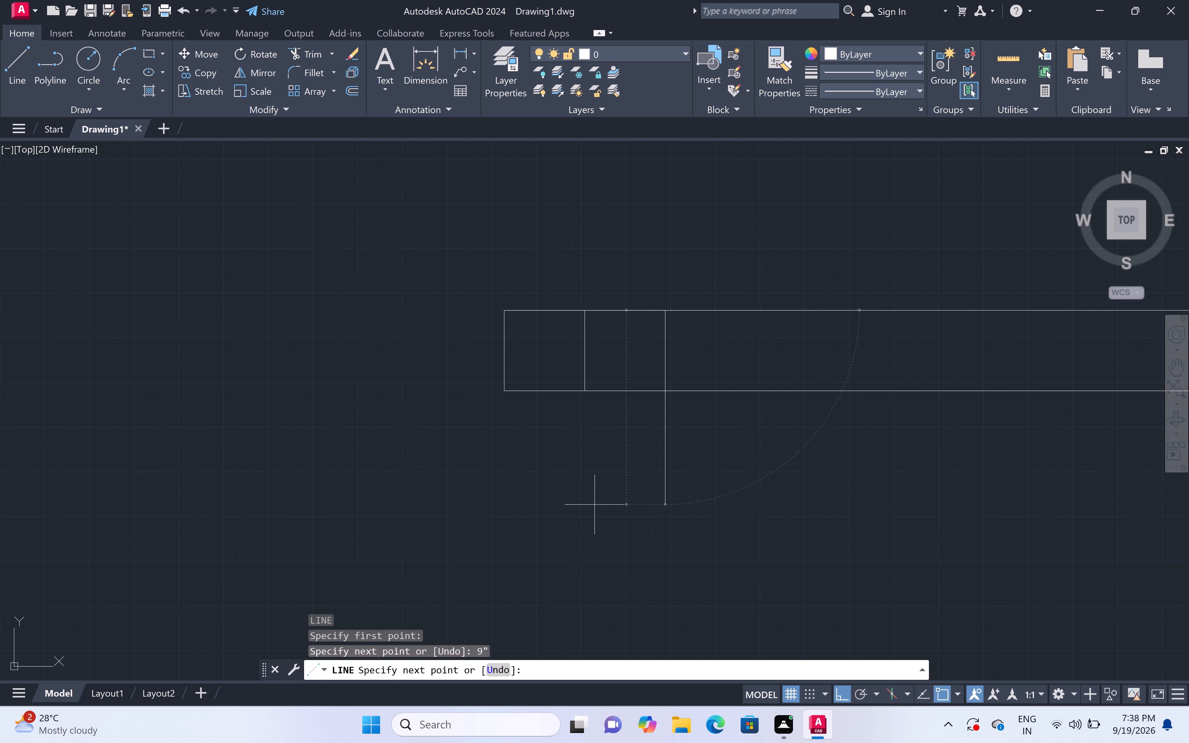
pyautogui.write('9"')
pyautogui.press('space')
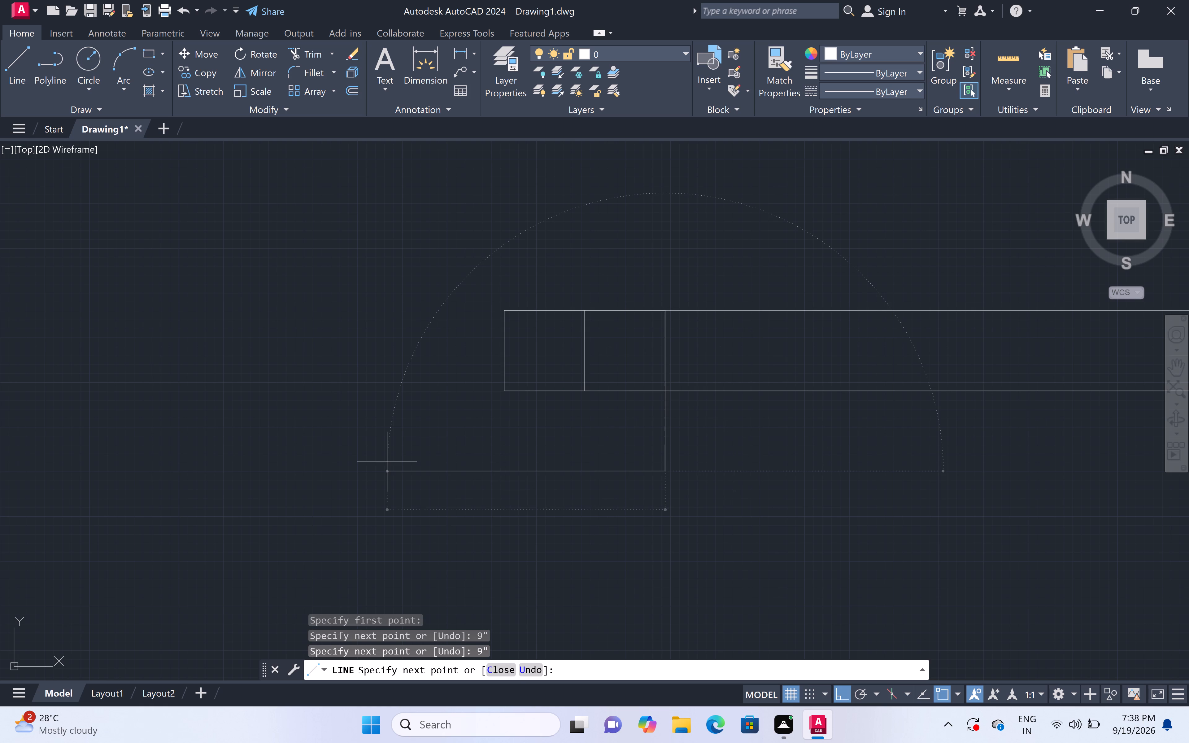
pyautogui.write('9"')
pyautogui.press('space')
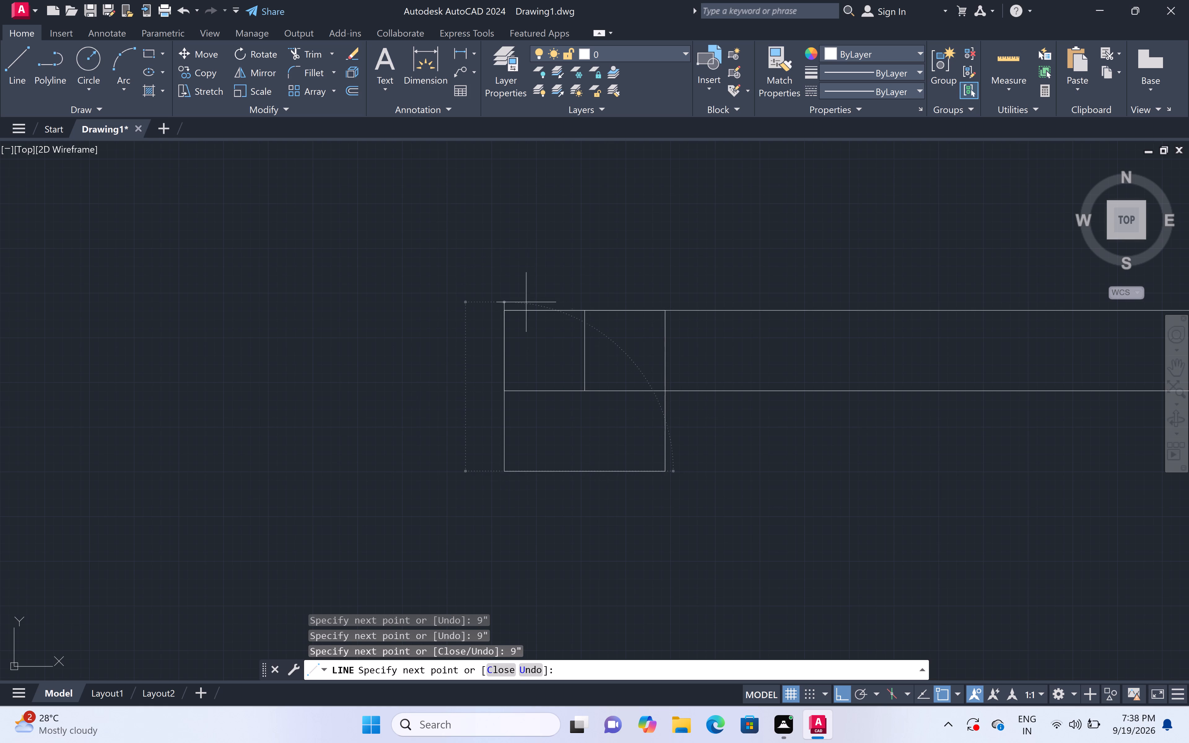
pyautogui.click(500, 306)
pyautogui.press('Escape')
# Draw a 9" high column outline across the left outer wall, extending down from the lower horizontal partition's upper line.
pyautogui.scroll(-5, 528, 275)
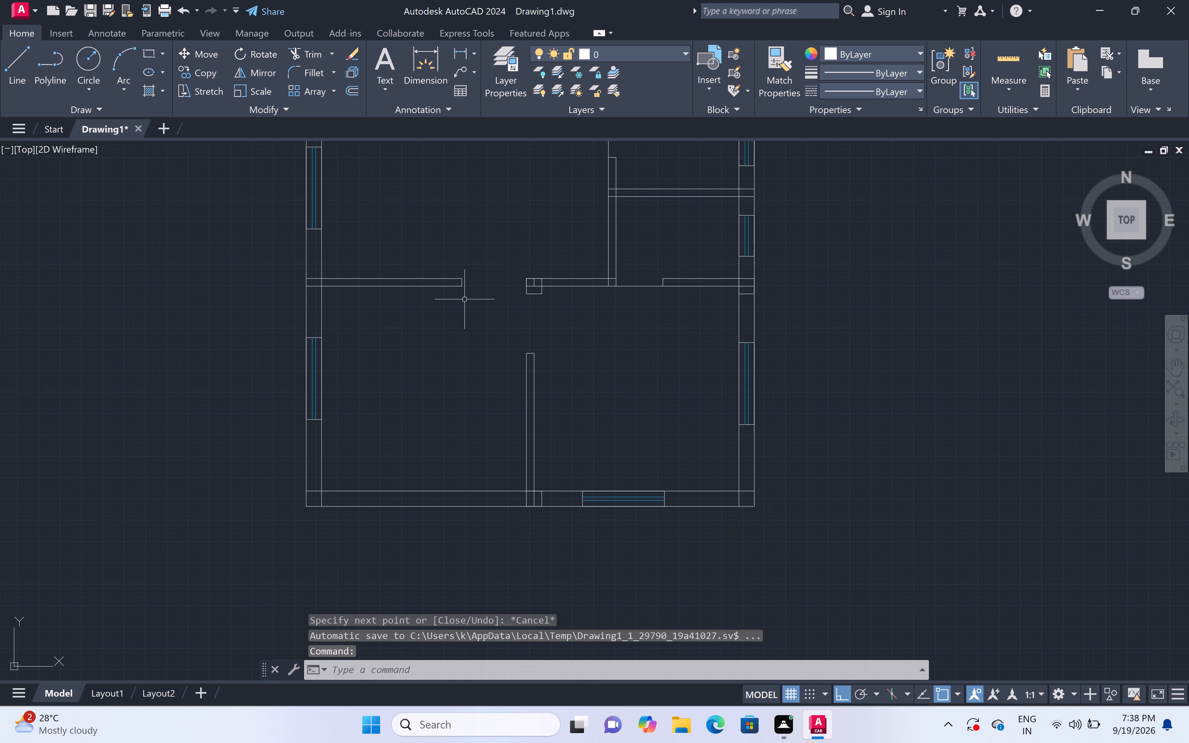
pyautogui.scroll(4, 302, 283)
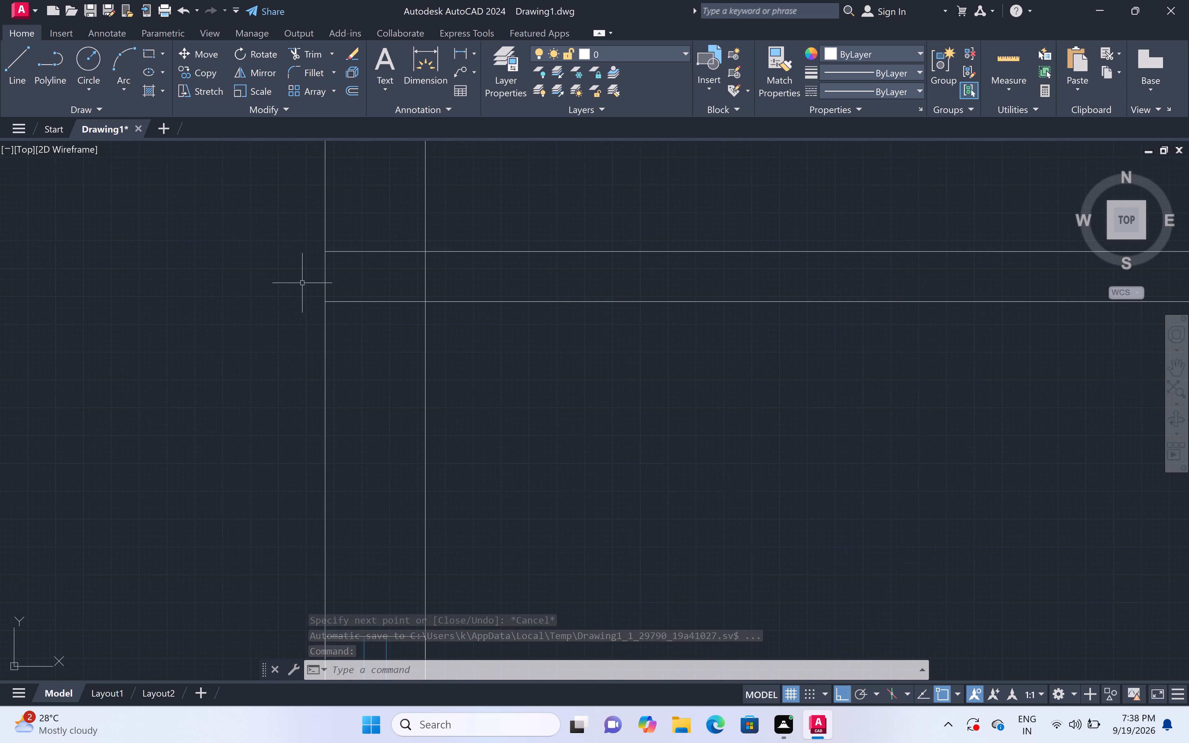
pyautogui.write('l')
pyautogui.press('space')
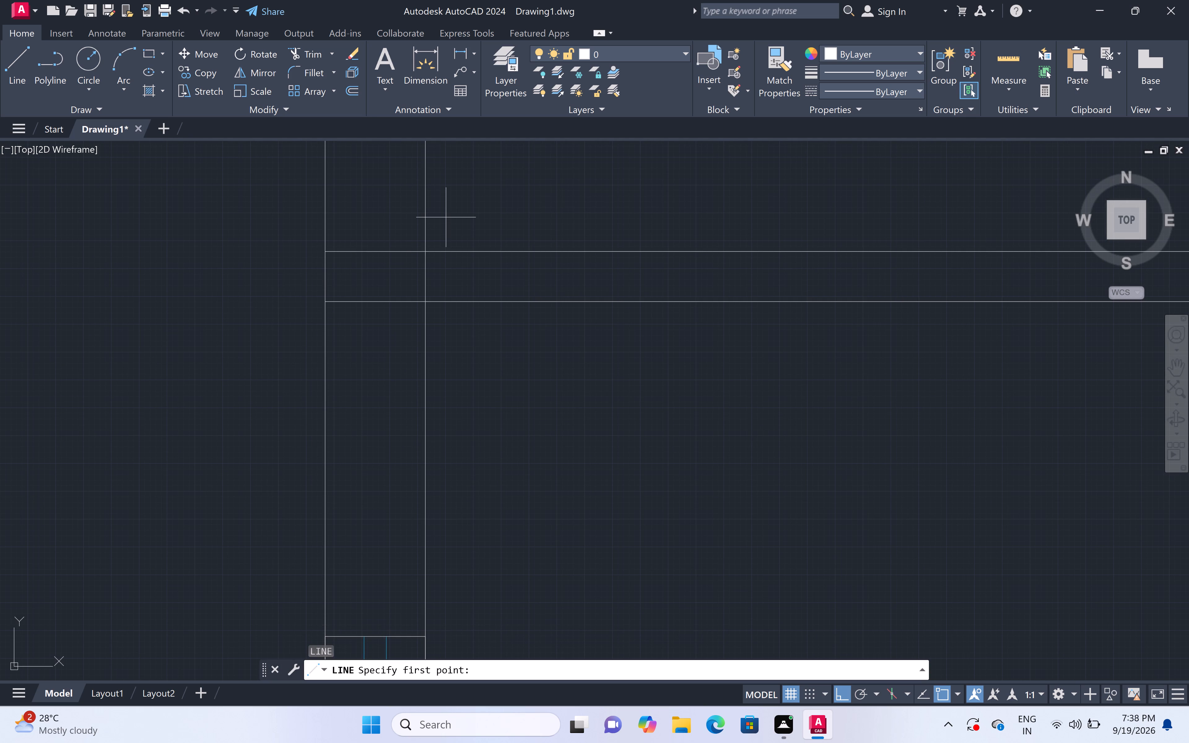
pyautogui.click(322, 255)
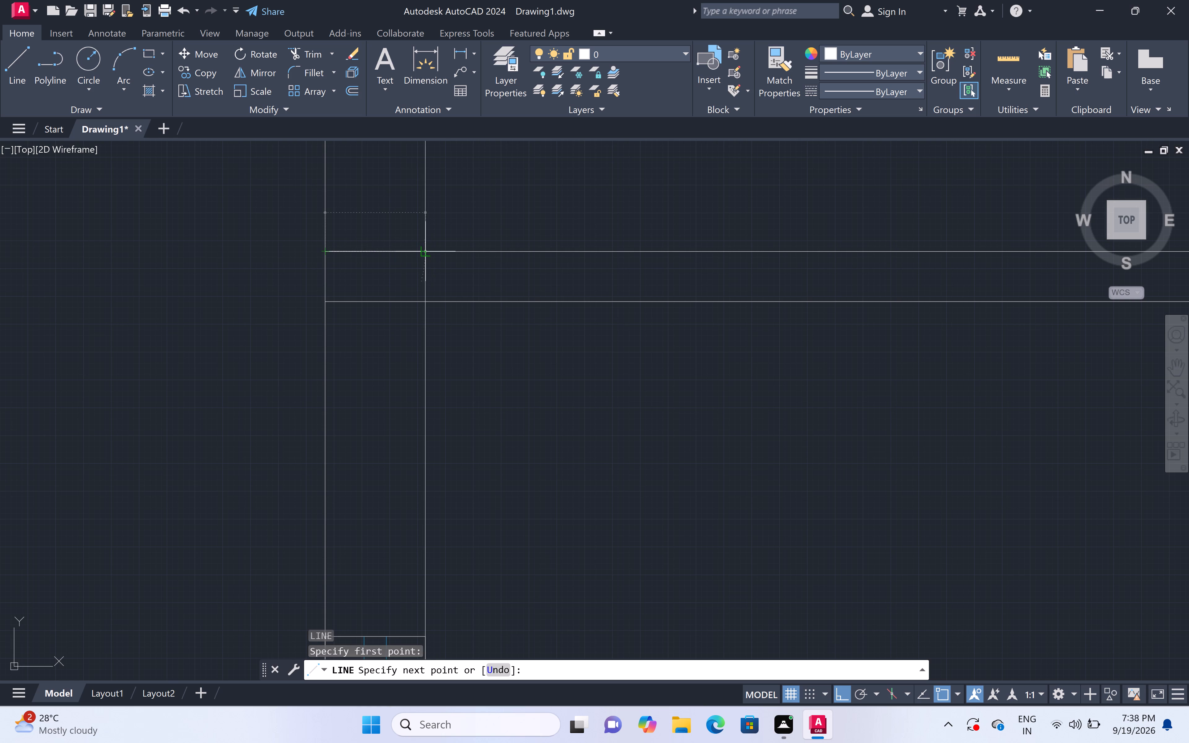
pyautogui.click(428, 251)
pyautogui.press('9')
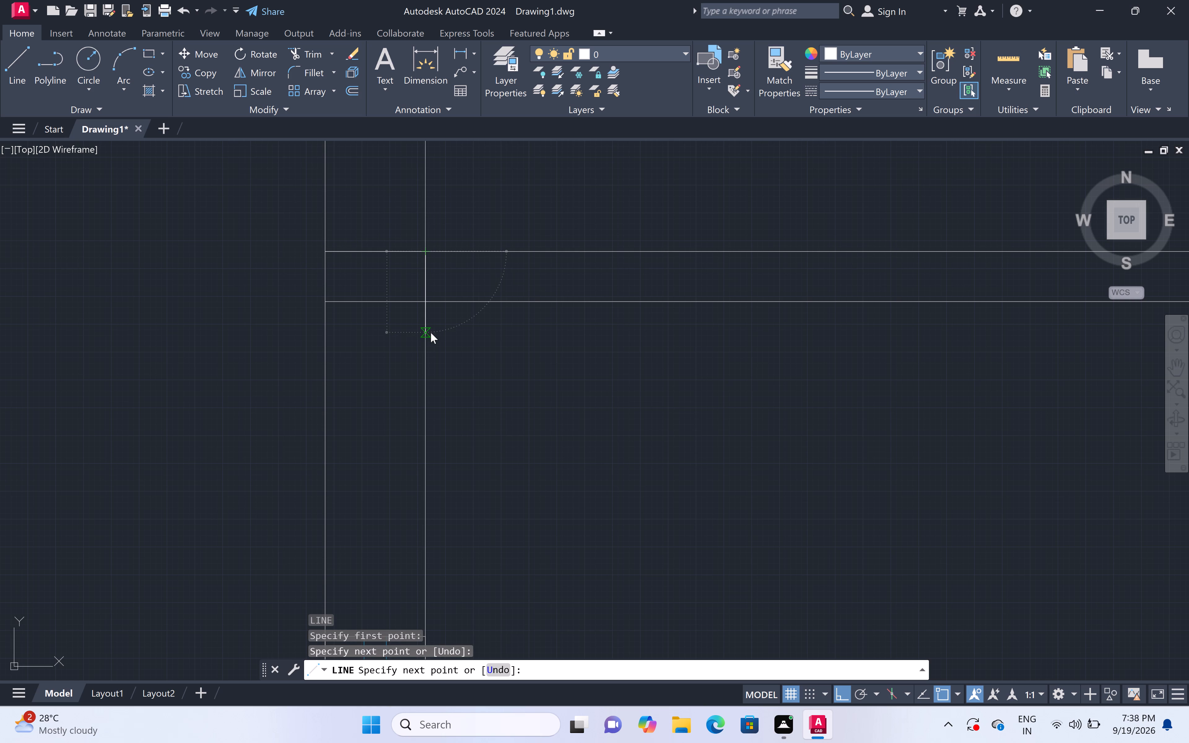
pyautogui.write('"')
pyautogui.press('space')
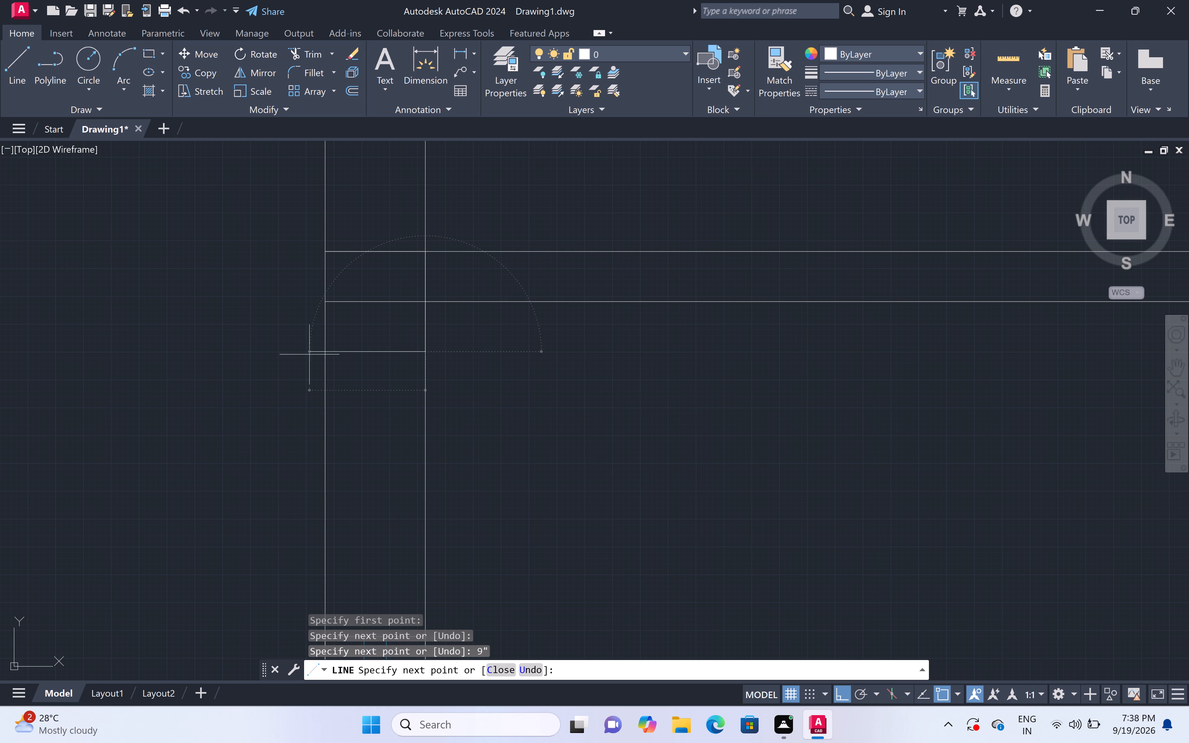
pyautogui.click(322, 352)
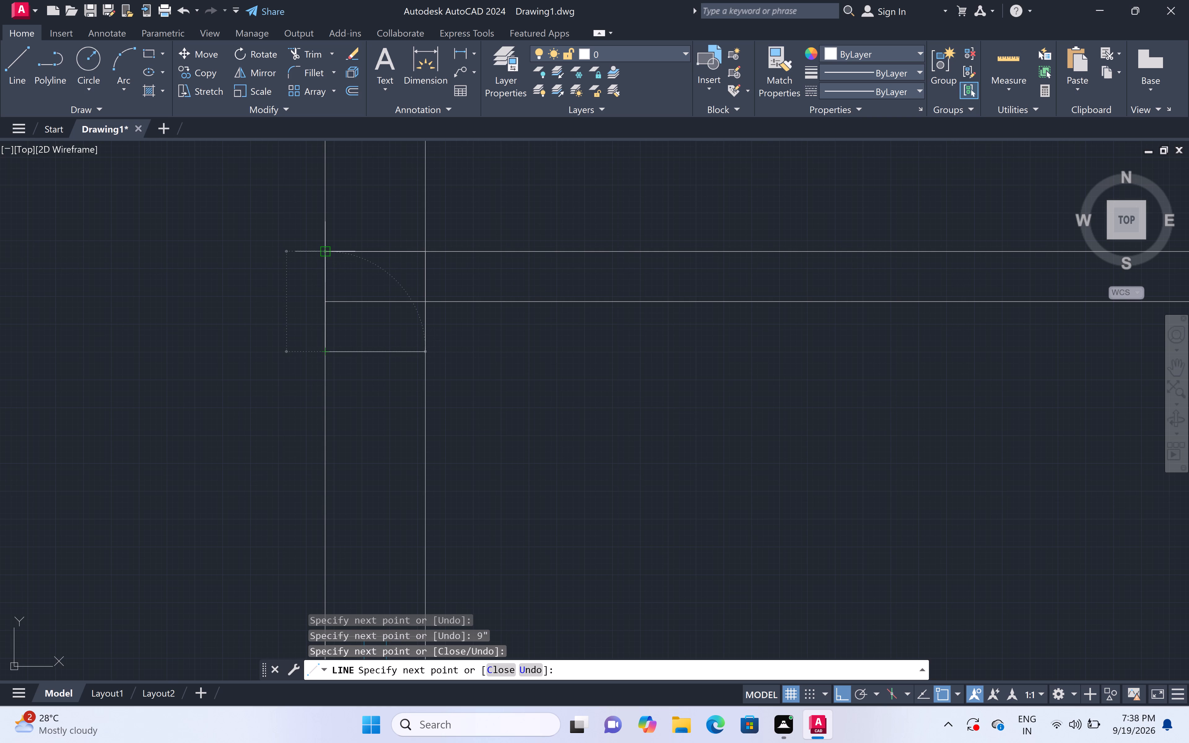
pyautogui.doubleClick(327, 252)
pyautogui.press('Escape')
# Trim the central vertical partition's line that runs through the column in the top wall.
pyautogui.scroll(-6, 342, 250)
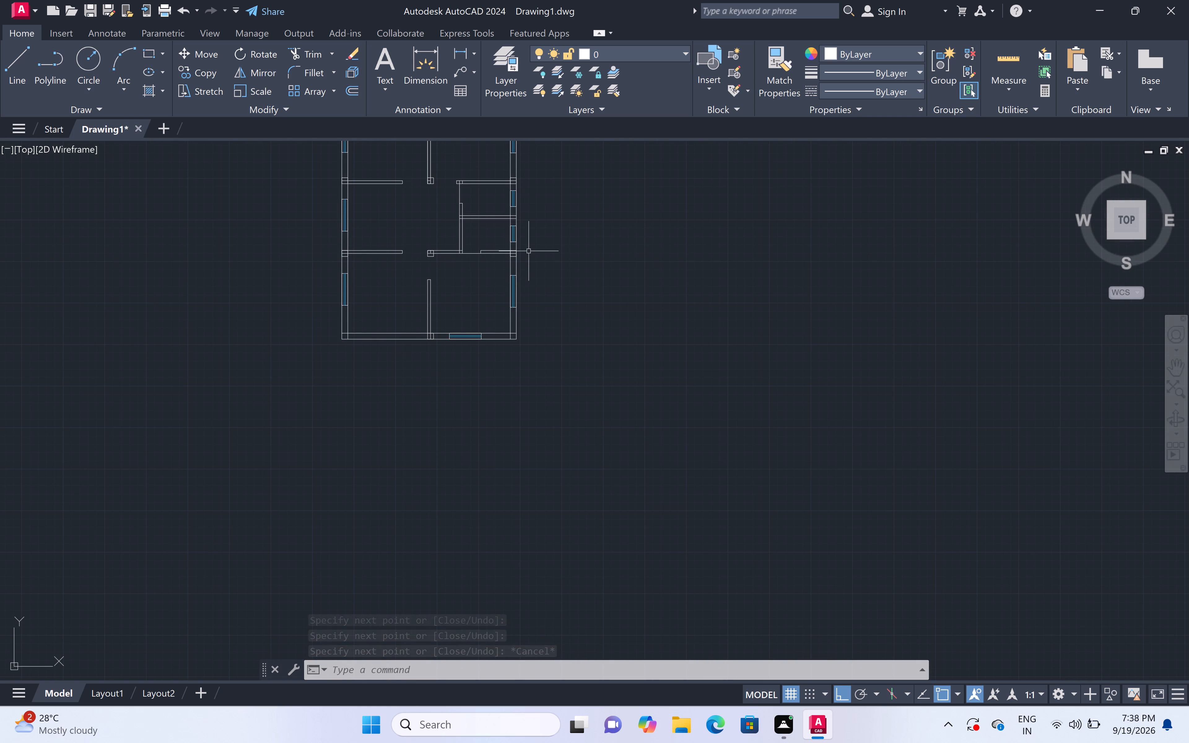
pyautogui.scroll(-1, 529, 251)
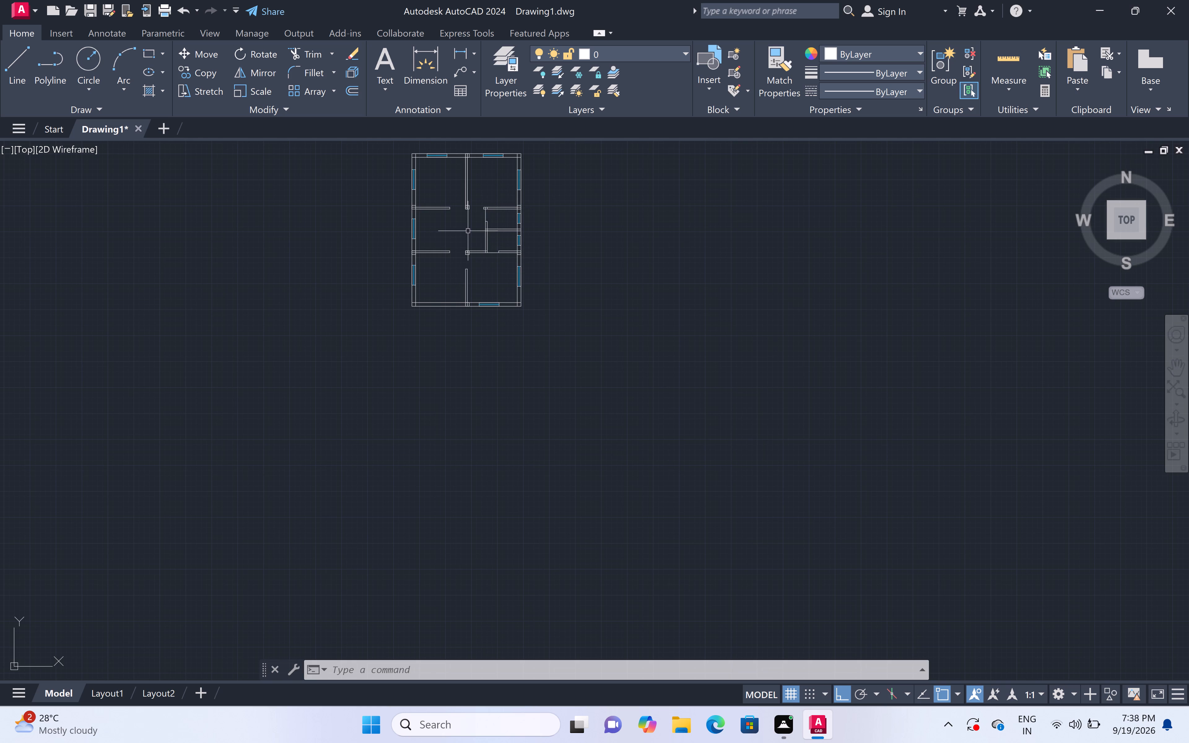
pyautogui.moveTo(467, 233); pyautogui.dragTo(474, 282, button='middle')
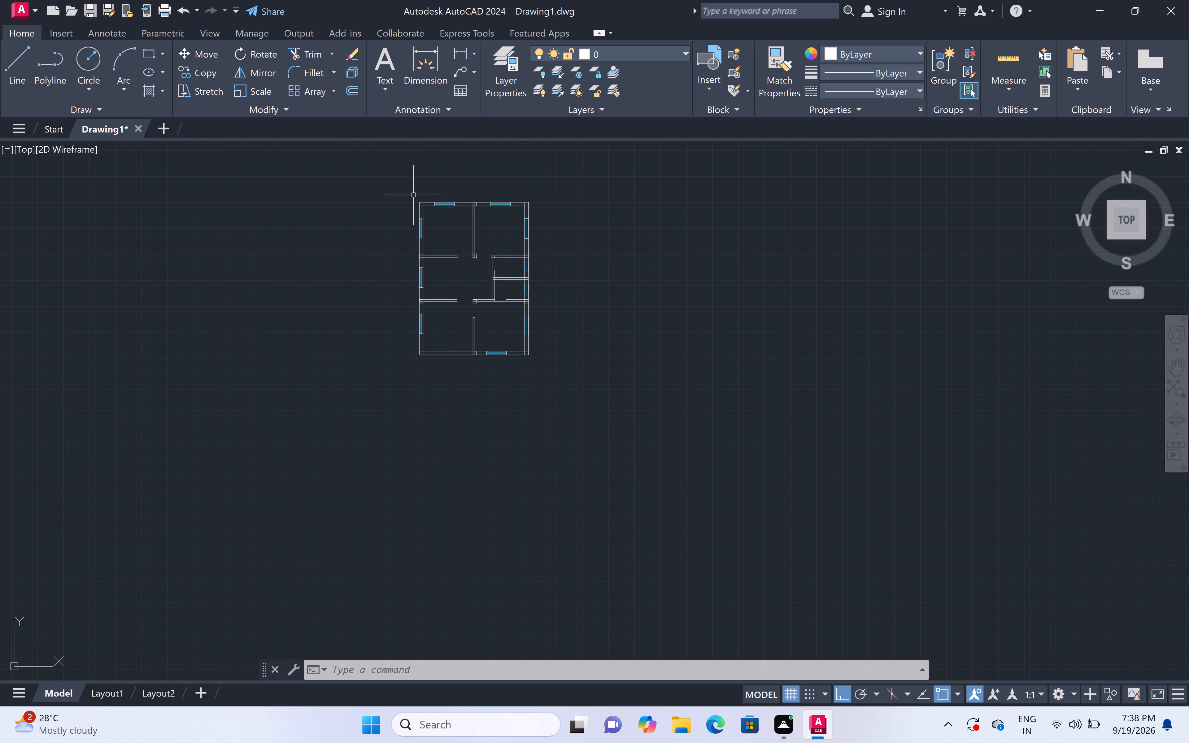
pyautogui.scroll(4, 469, 199)
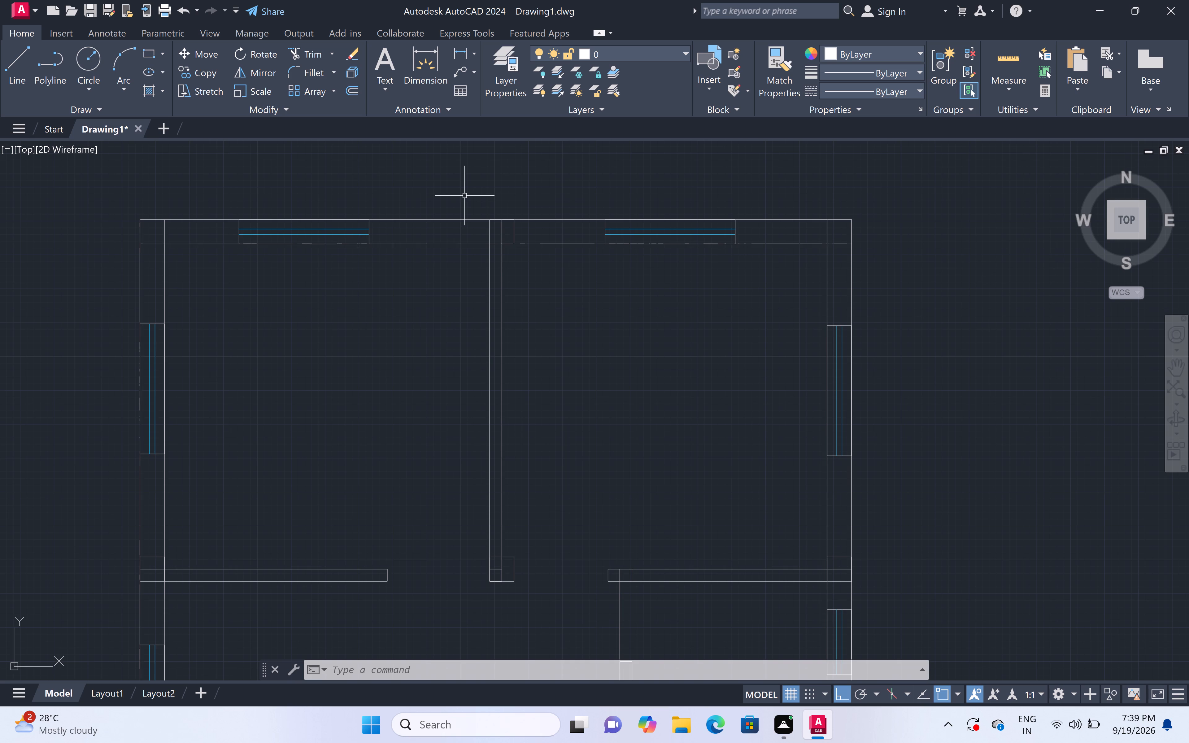
pyautogui.press('t')
pyautogui.write('r')
pyautogui.press('space')
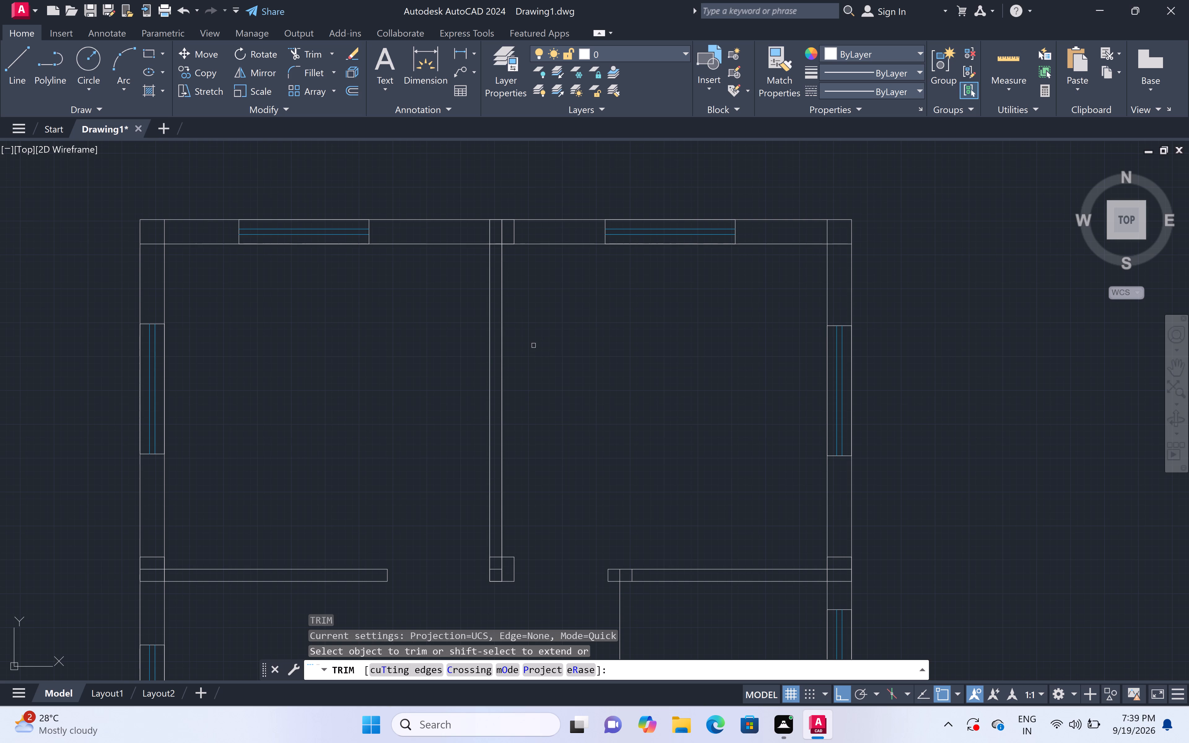
pyautogui.click(502, 230)
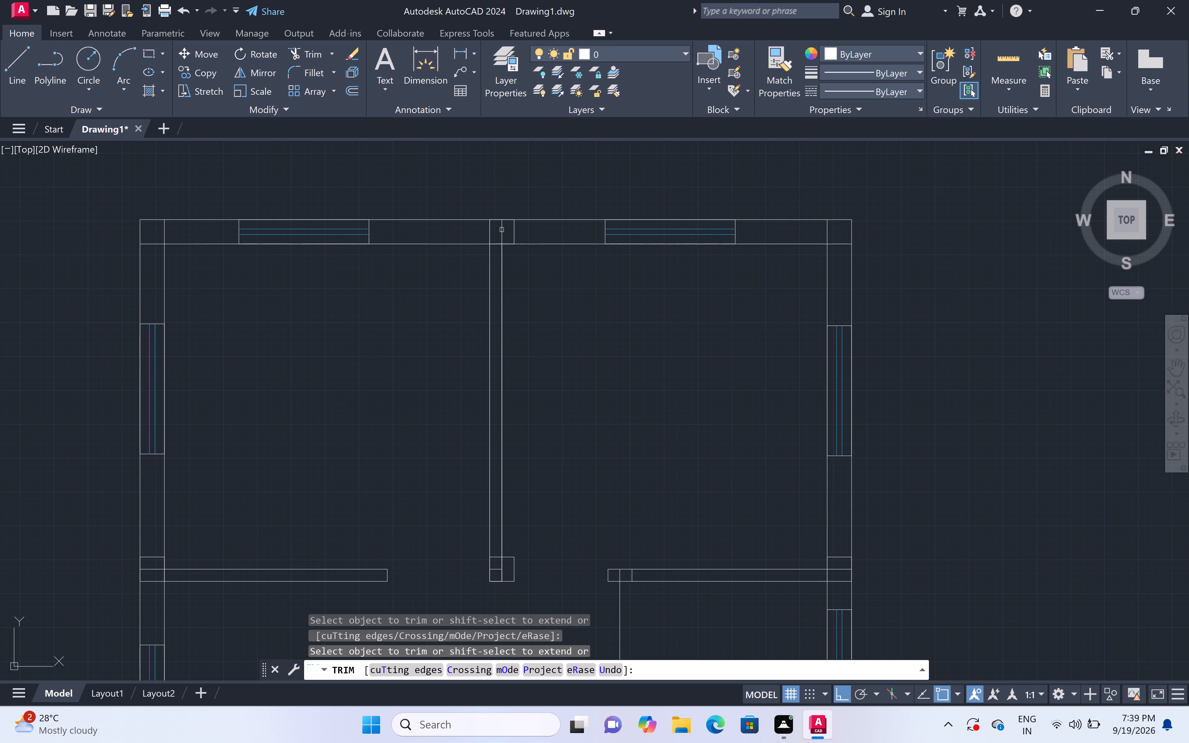
pyautogui.click(502, 232)
# Trim the partition lines inside the column at the lower end of the upper central vertical partition.
pyautogui.scroll(-2, 507, 215)
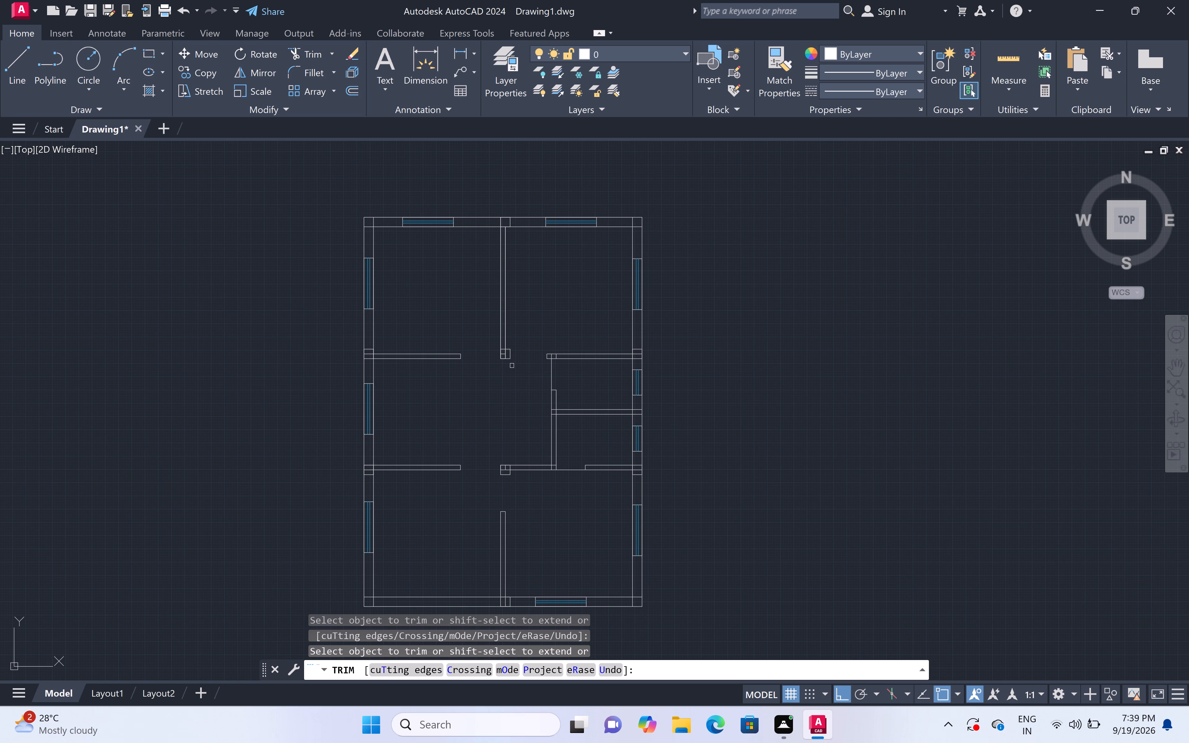
pyautogui.scroll(5, 503, 351)
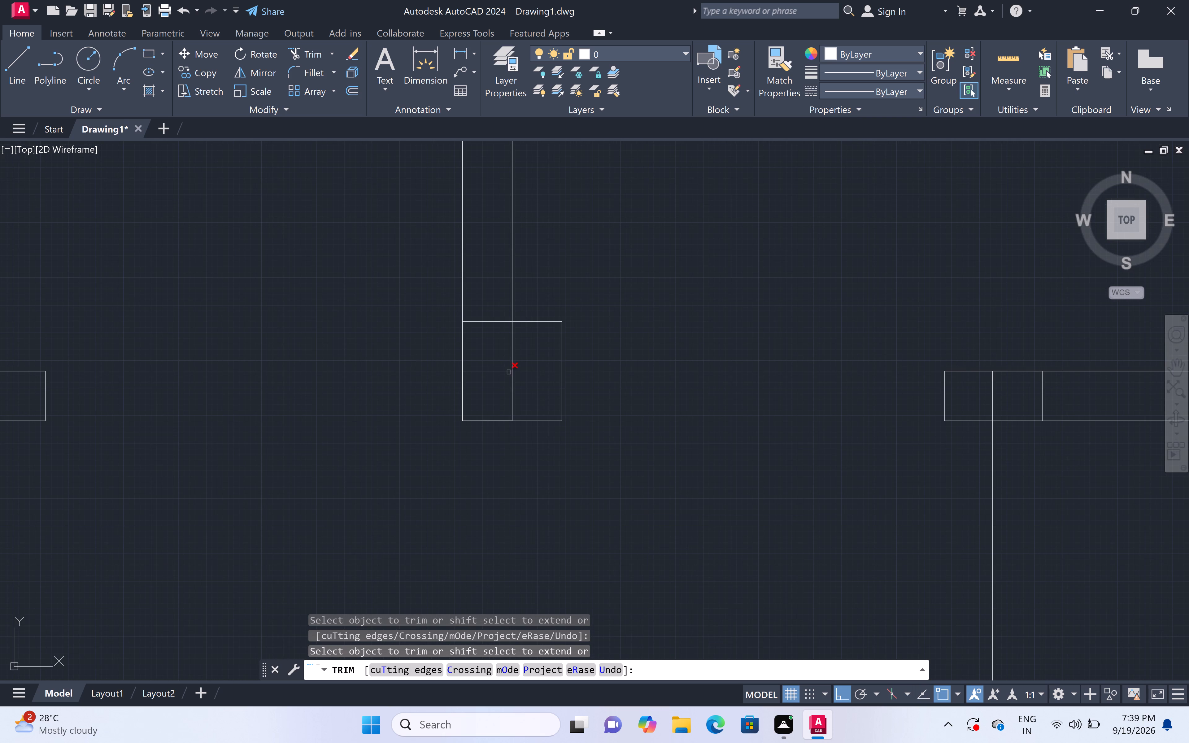
pyautogui.doubleClick(509, 372)
pyautogui.click(513, 364)
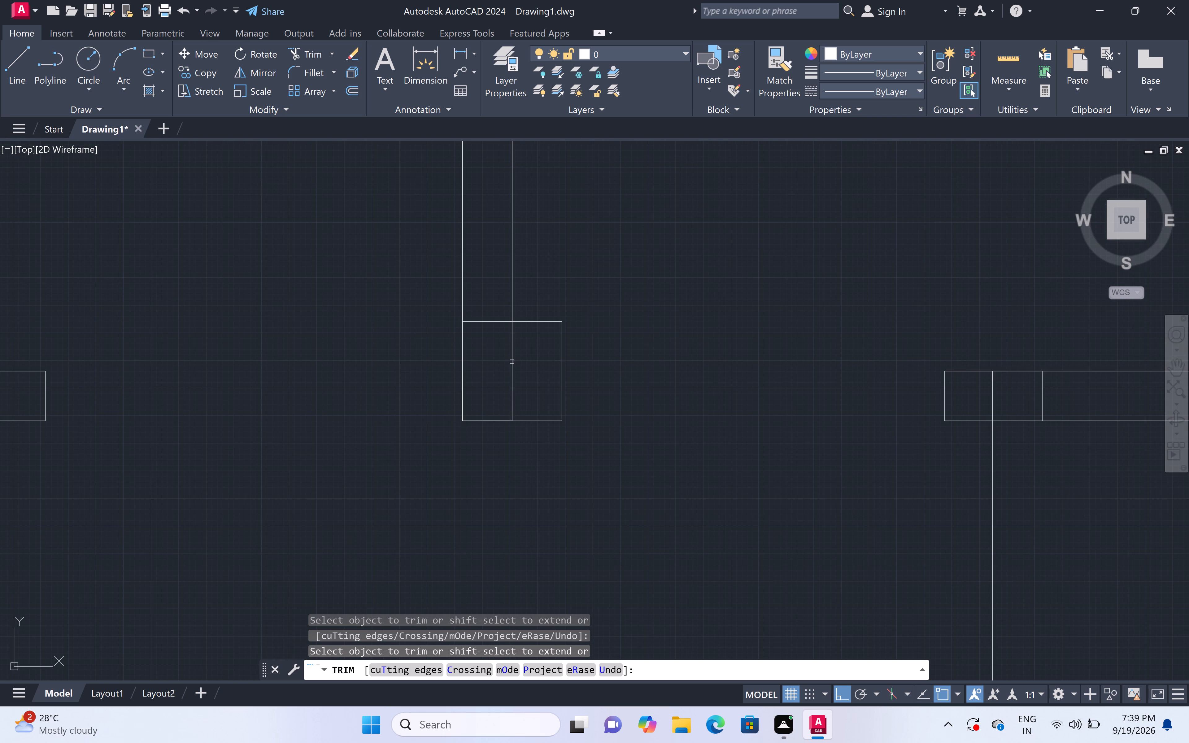
pyautogui.click(510, 360)
# Trim the horizontal partition lines crossing the upper and lower columns in the right outer wall.
pyautogui.scroll(-5, 556, 332)
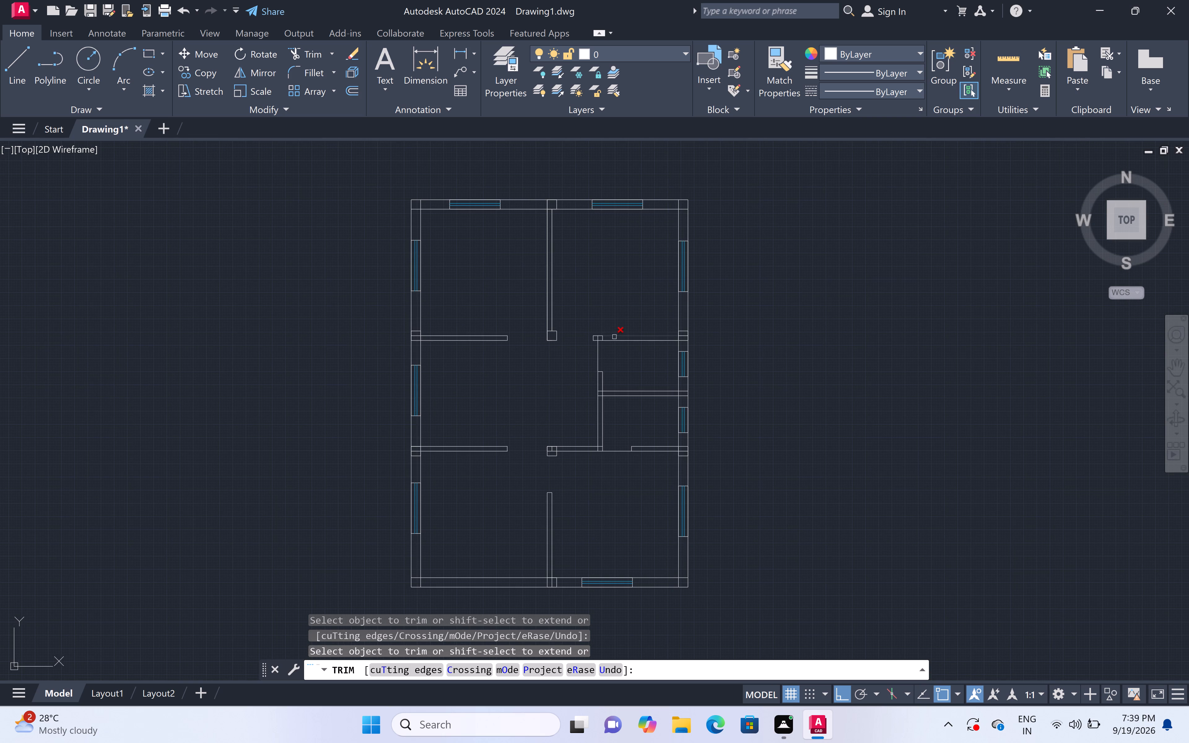
pyautogui.scroll(5, 688, 341)
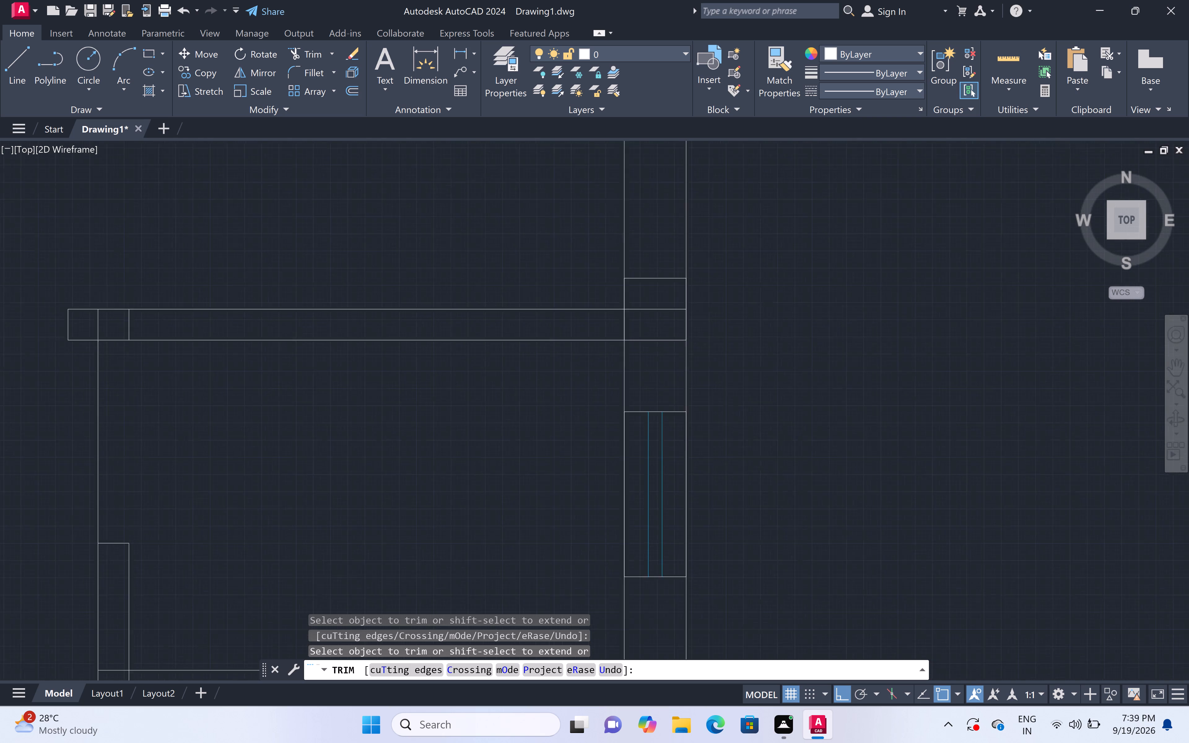
pyautogui.doubleClick(642, 291)
pyautogui.scroll(-5, 641, 284)
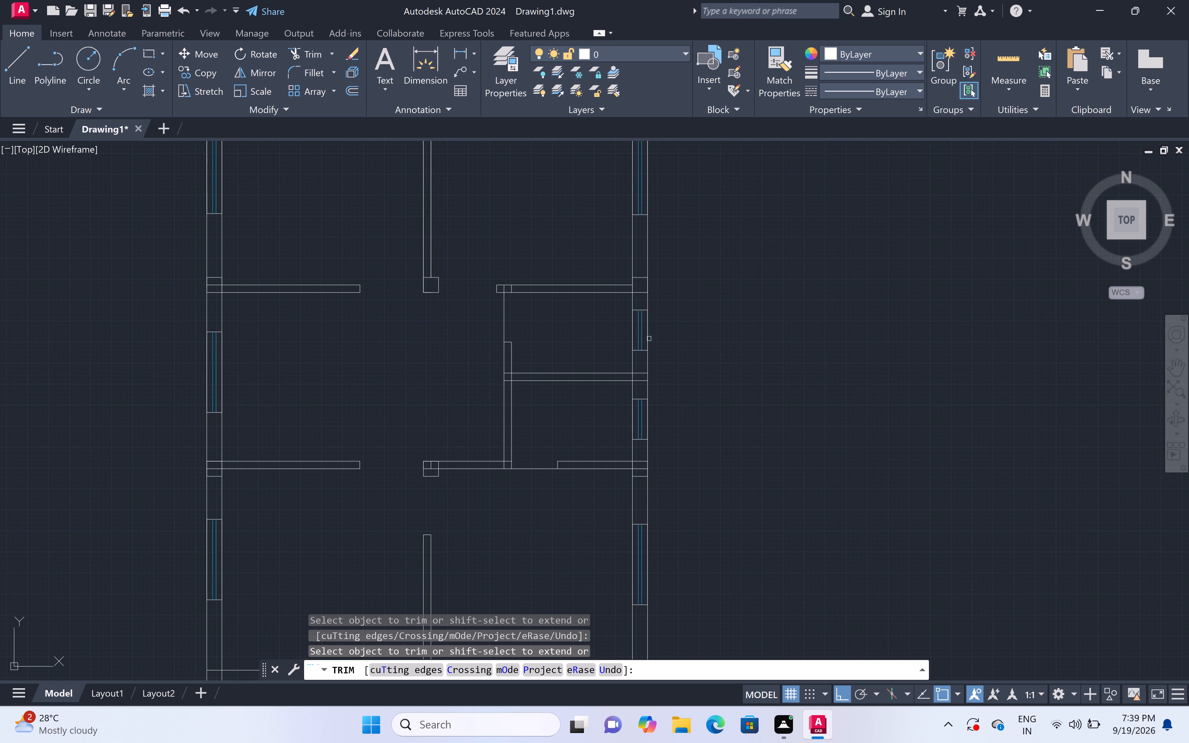
pyautogui.scroll(-1, 644, 407)
pyautogui.scroll(5, 640, 458)
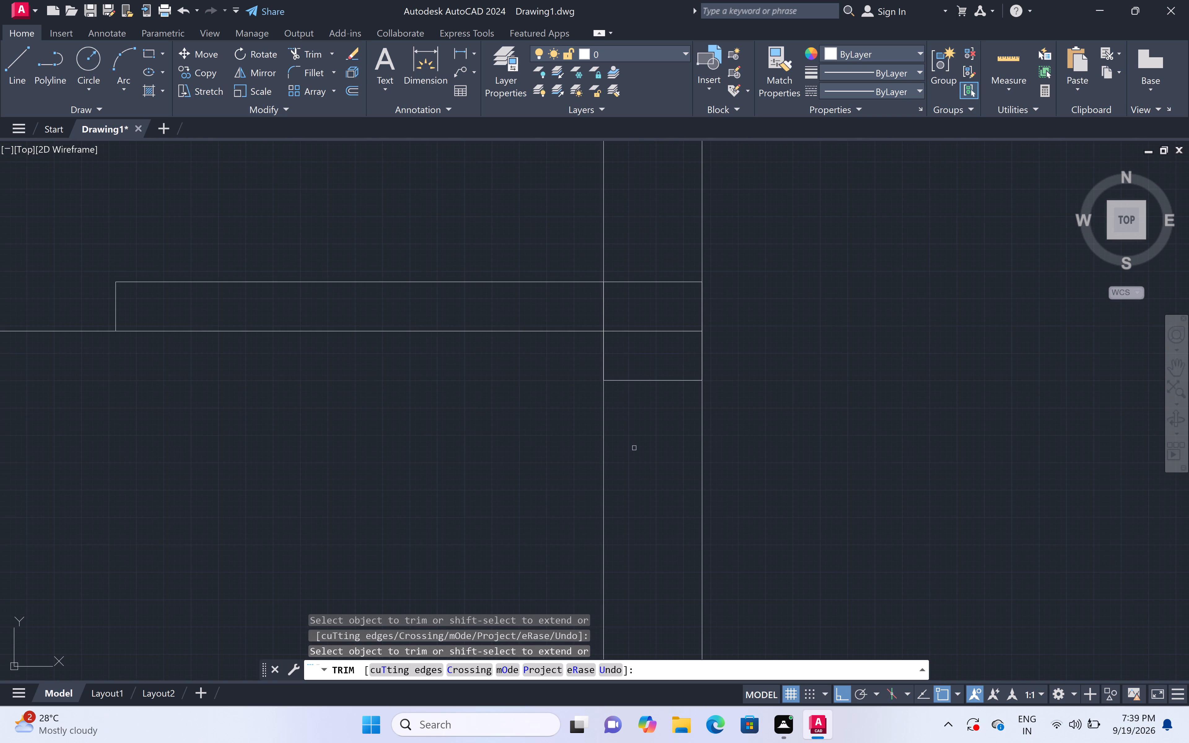
pyautogui.click(631, 332)
# Trim the horizontal partition lines crossing the upper and lower columns in the left outer wall.
pyautogui.scroll(-5, 634, 329)
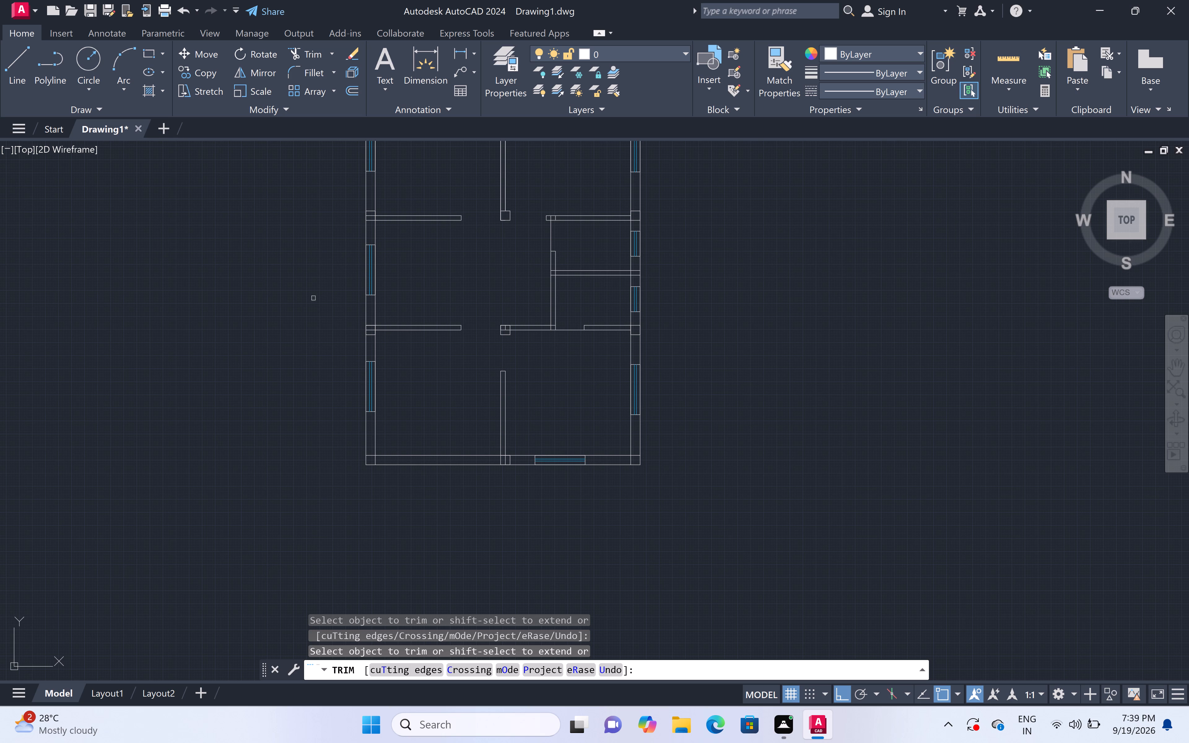
pyautogui.scroll(3, 368, 215)
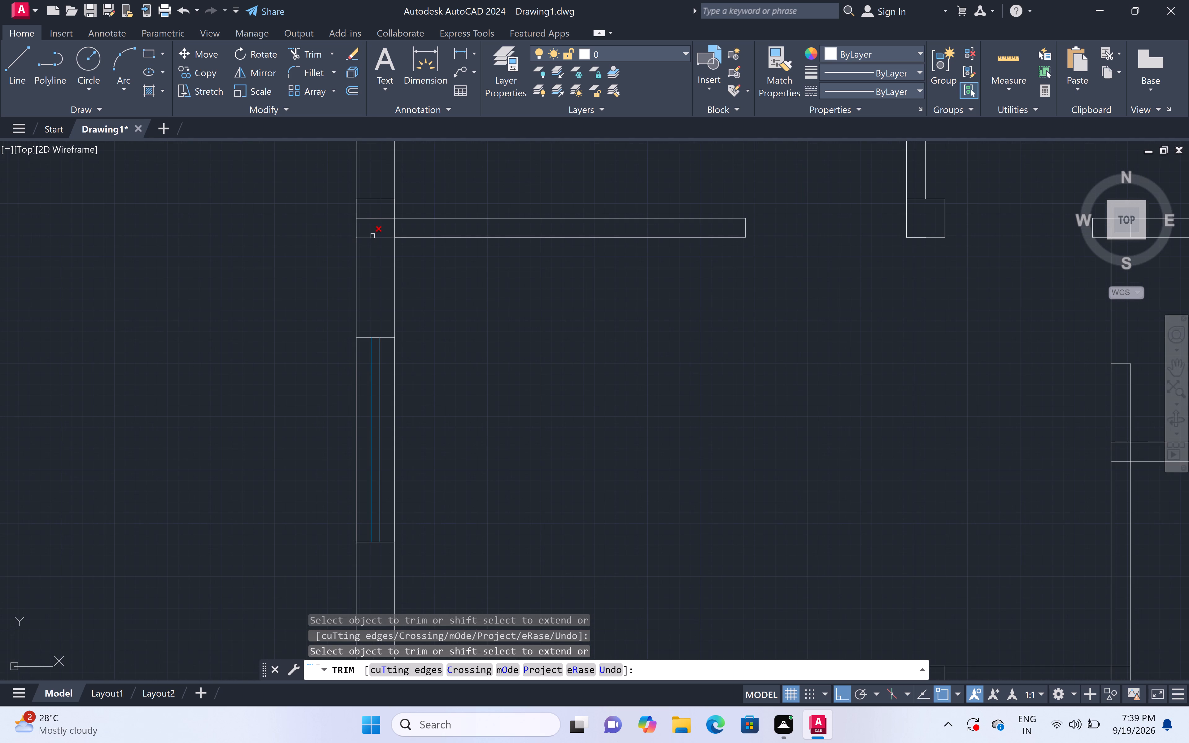
pyautogui.click(372, 218)
pyautogui.scroll(-4, 377, 210)
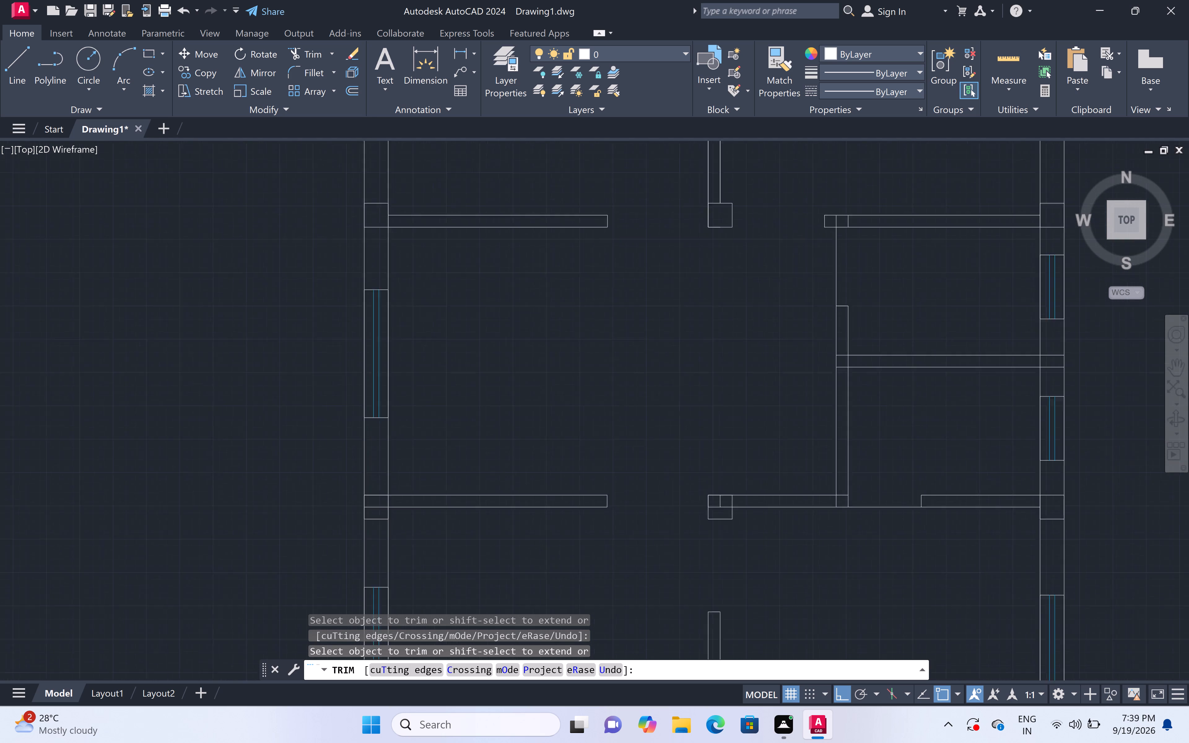
pyautogui.scroll(-1, 380, 215)
pyautogui.scroll(5, 380, 285)
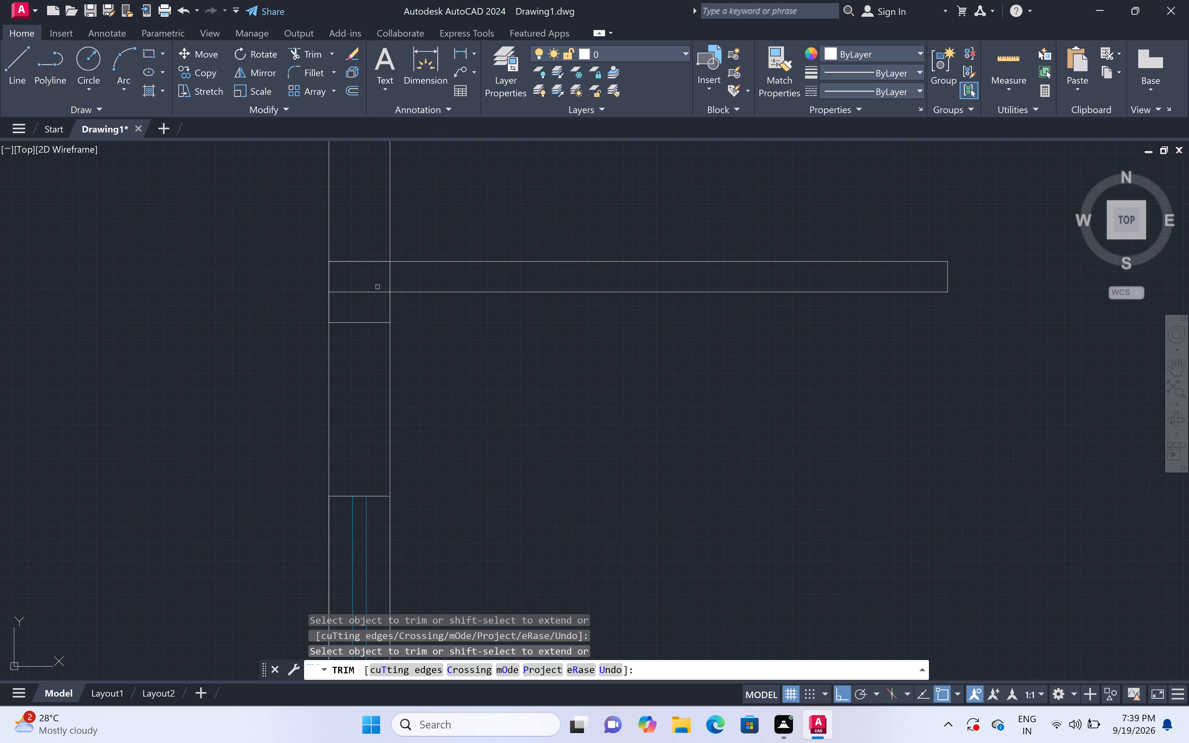
pyautogui.click(373, 294)
# Trim the central vertical partition's line that runs through the column in the bottom wall.
pyautogui.scroll(-1, 414, 321)
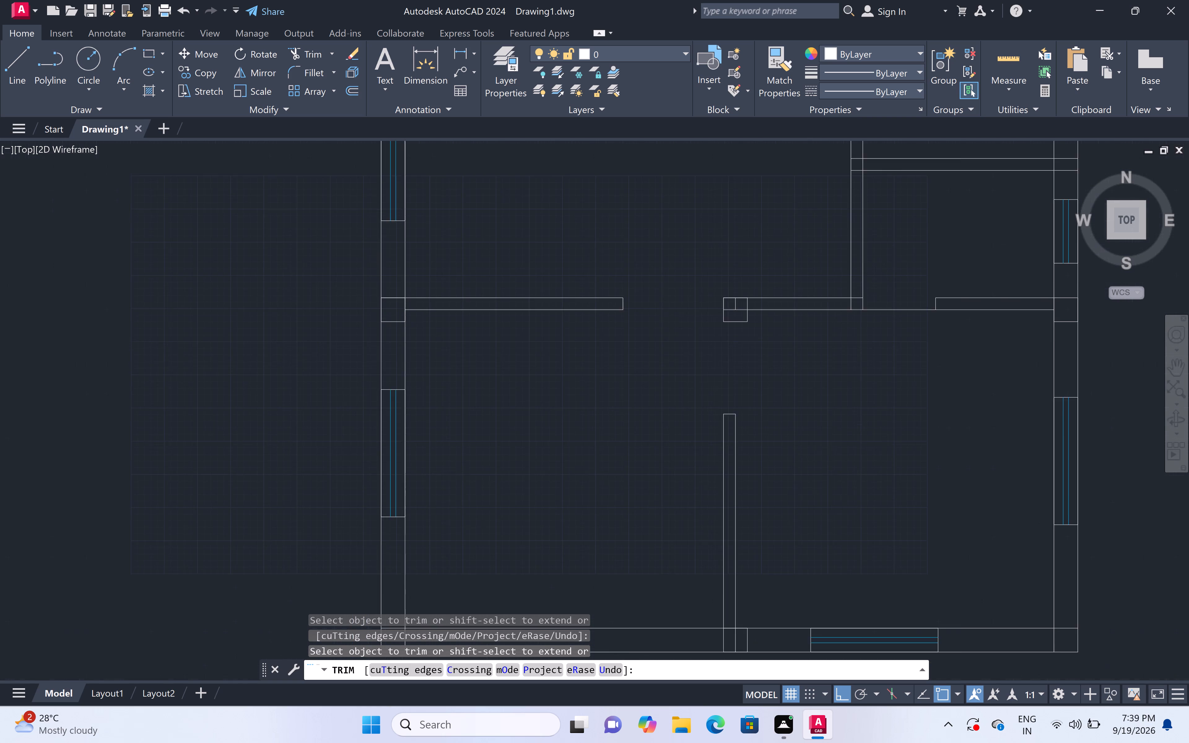
pyautogui.scroll(-2, 414, 321)
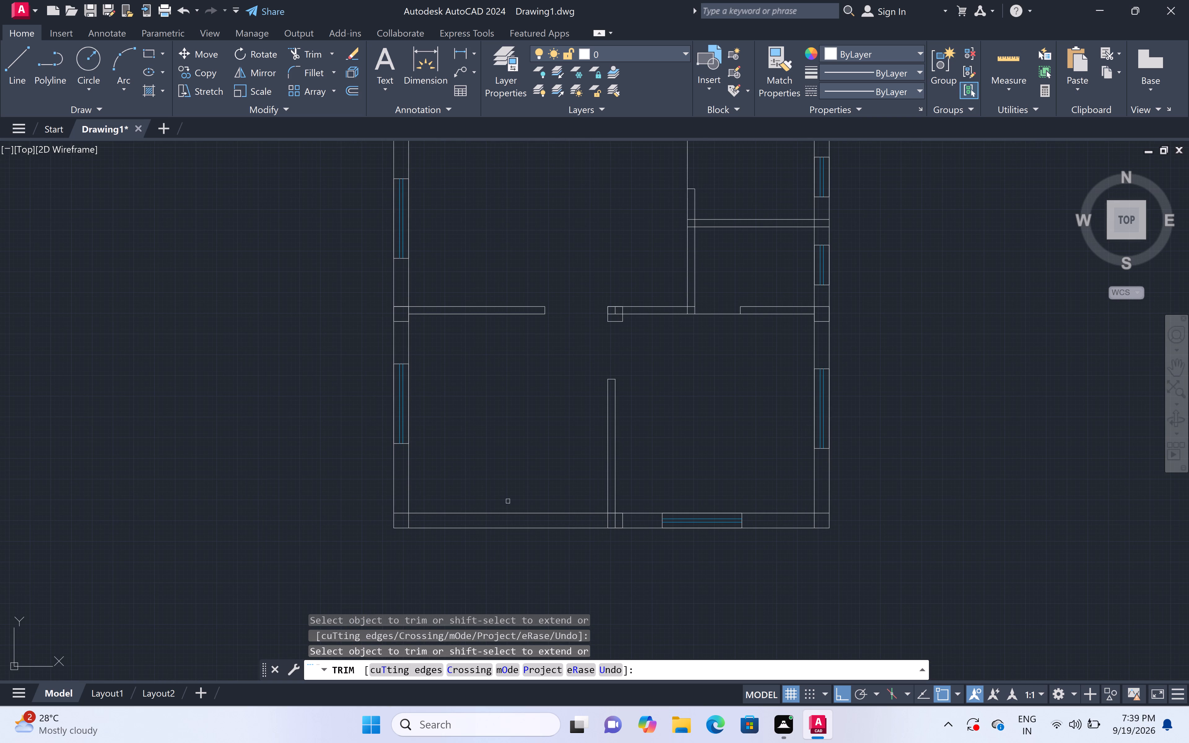
pyautogui.scroll(2, 630, 520)
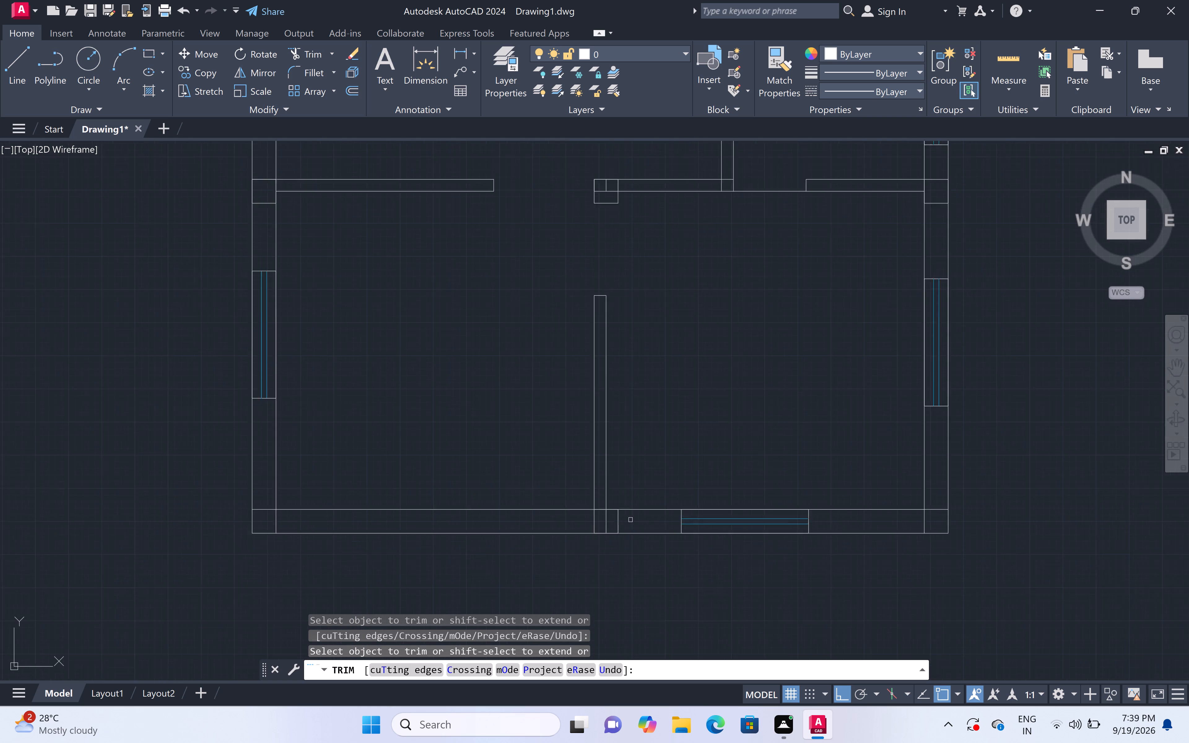
pyautogui.scroll(1, 630, 520)
pyautogui.click(570, 528)
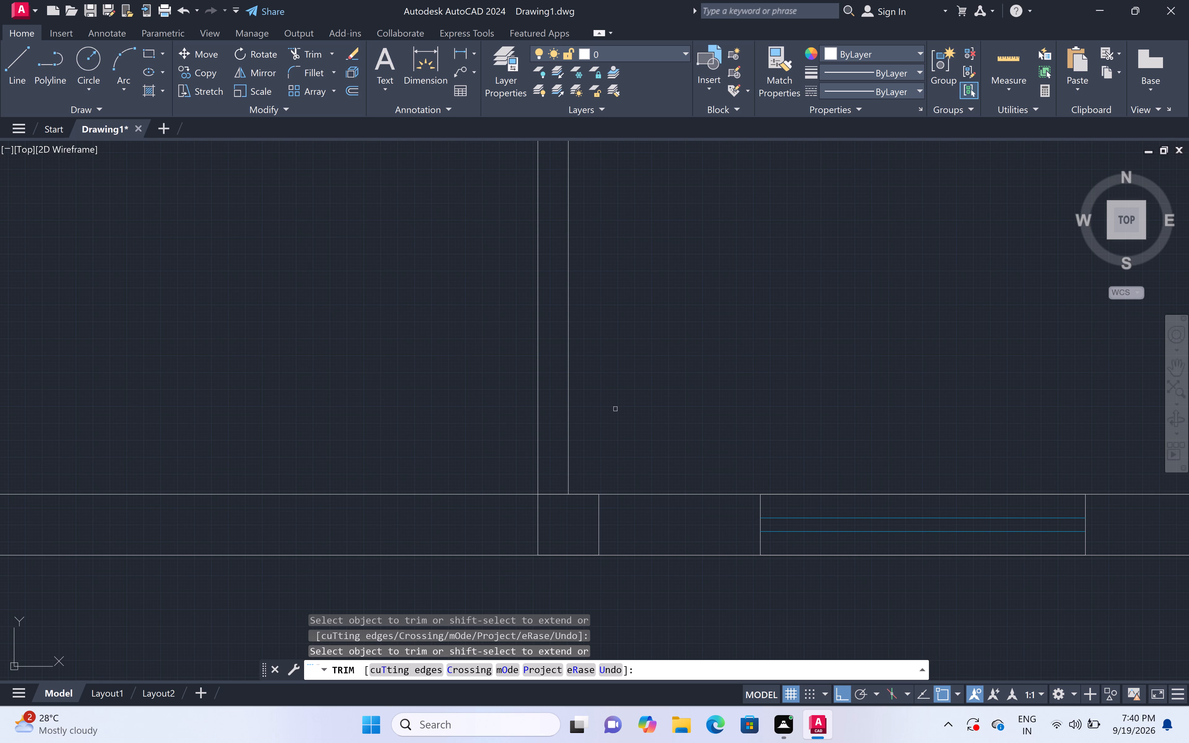
# Trim both partition lines inside the column at the left end of the lower central horizontal partition.
pyautogui.scroll(-4, 627, 401)
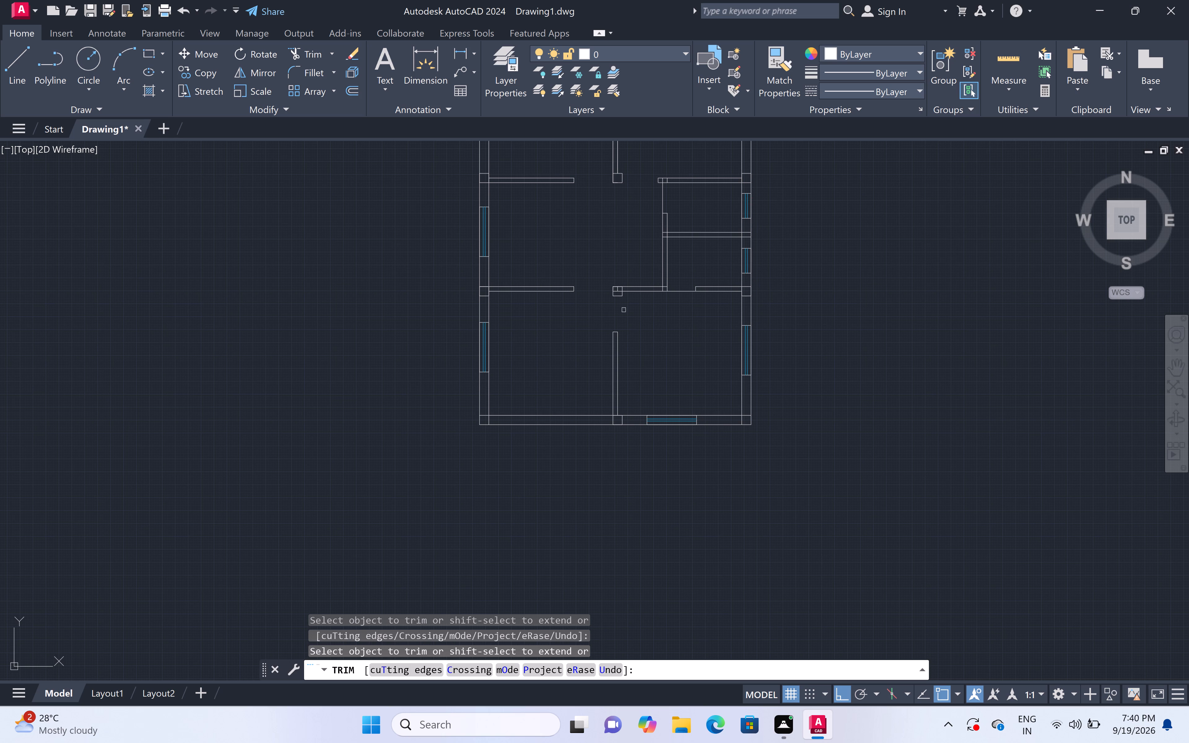
pyautogui.scroll(4, 617, 284)
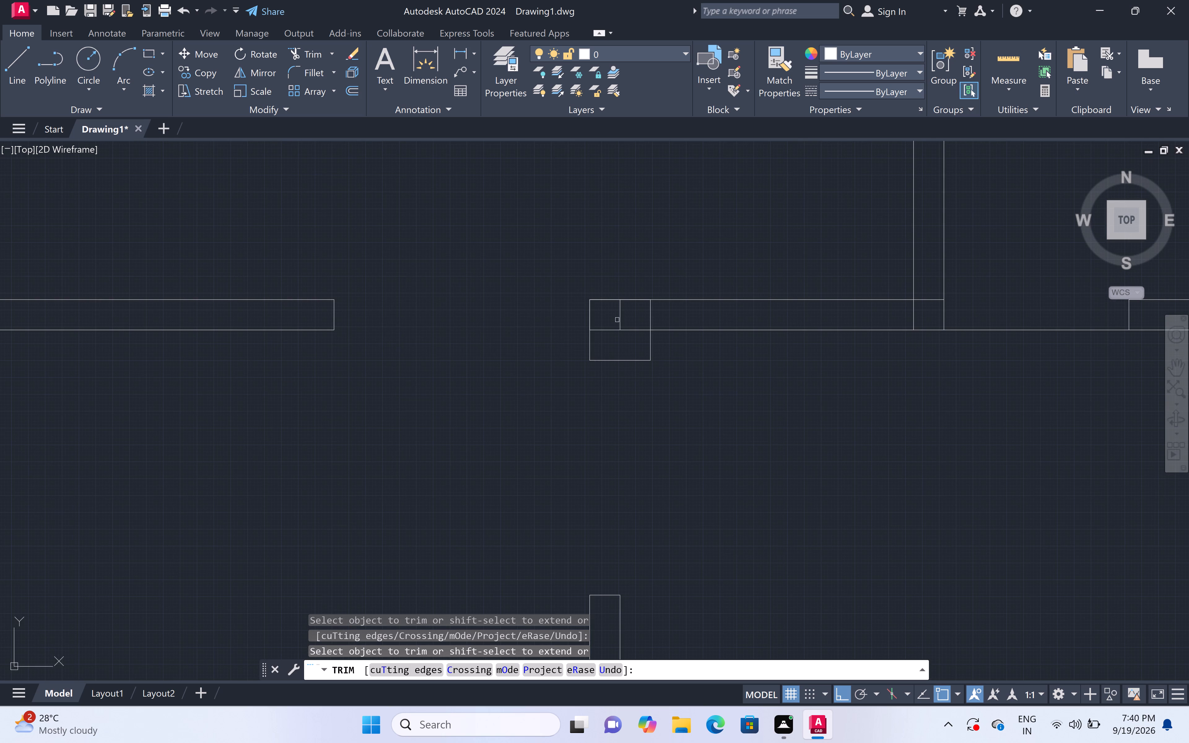
pyautogui.click(620, 318)
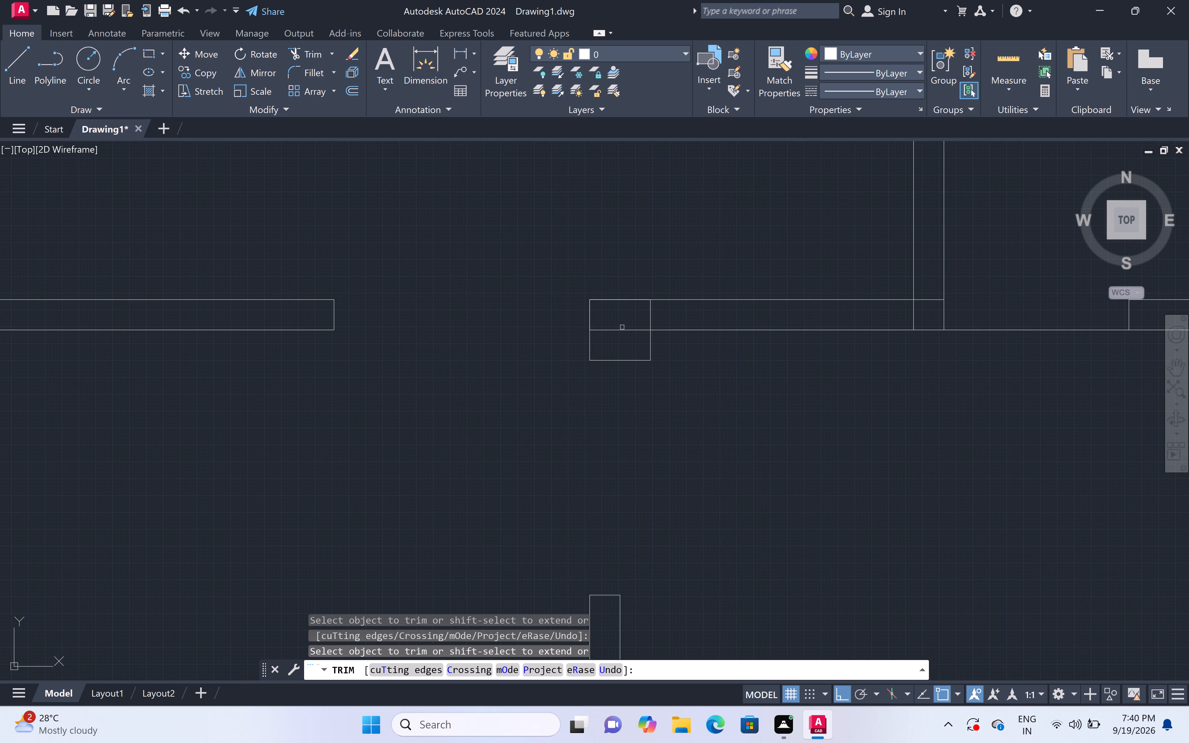
pyautogui.click(622, 328)
pyautogui.press('Escape')
# Start a Solid hatch in black (0,0,0) and fill the column at the plan's upper-left corner.
pyautogui.scroll(-5, 663, 349)
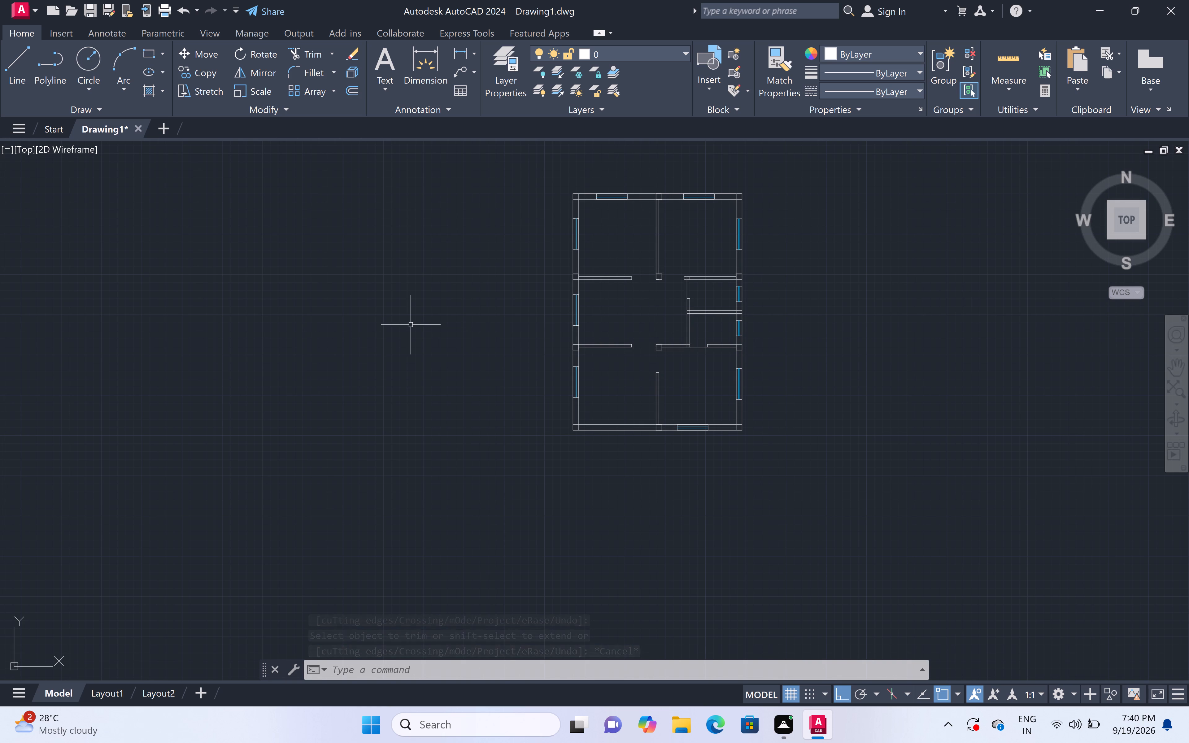
pyautogui.write('h')
pyautogui.press('space')
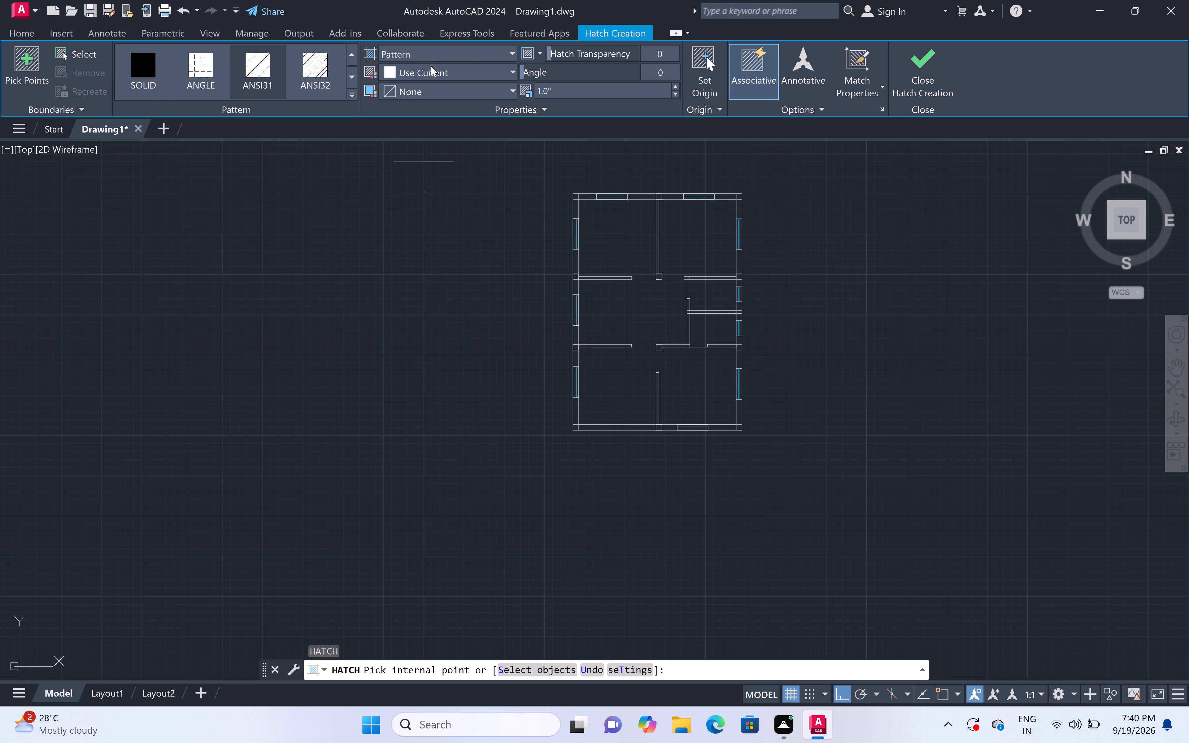
pyautogui.click(509, 49)
pyautogui.click(506, 70)
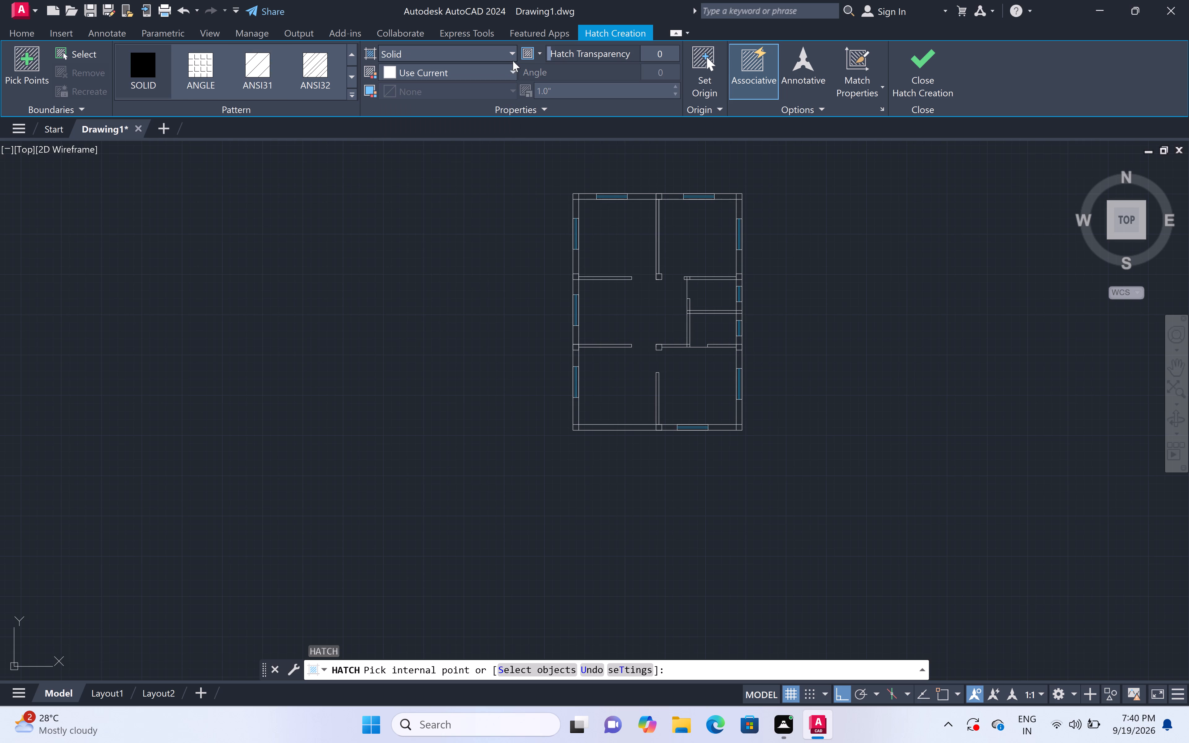
pyautogui.click(509, 69)
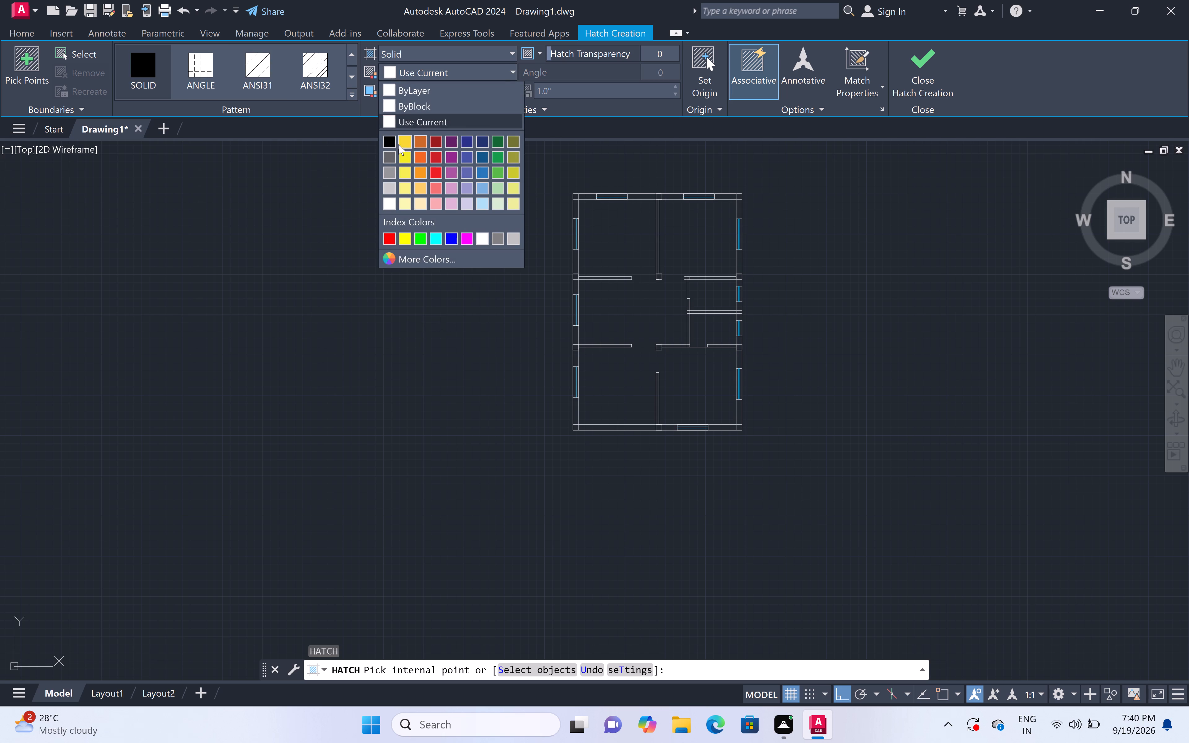
pyautogui.doubleClick(385, 142)
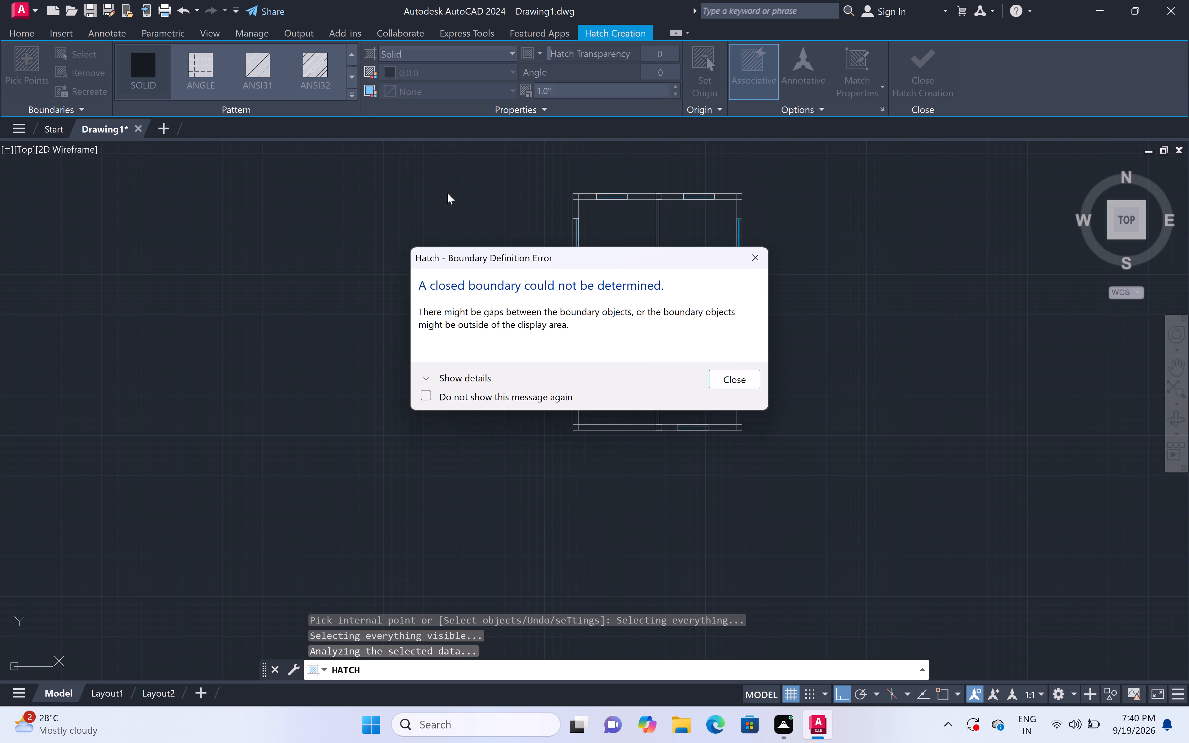
pyautogui.click(764, 254)
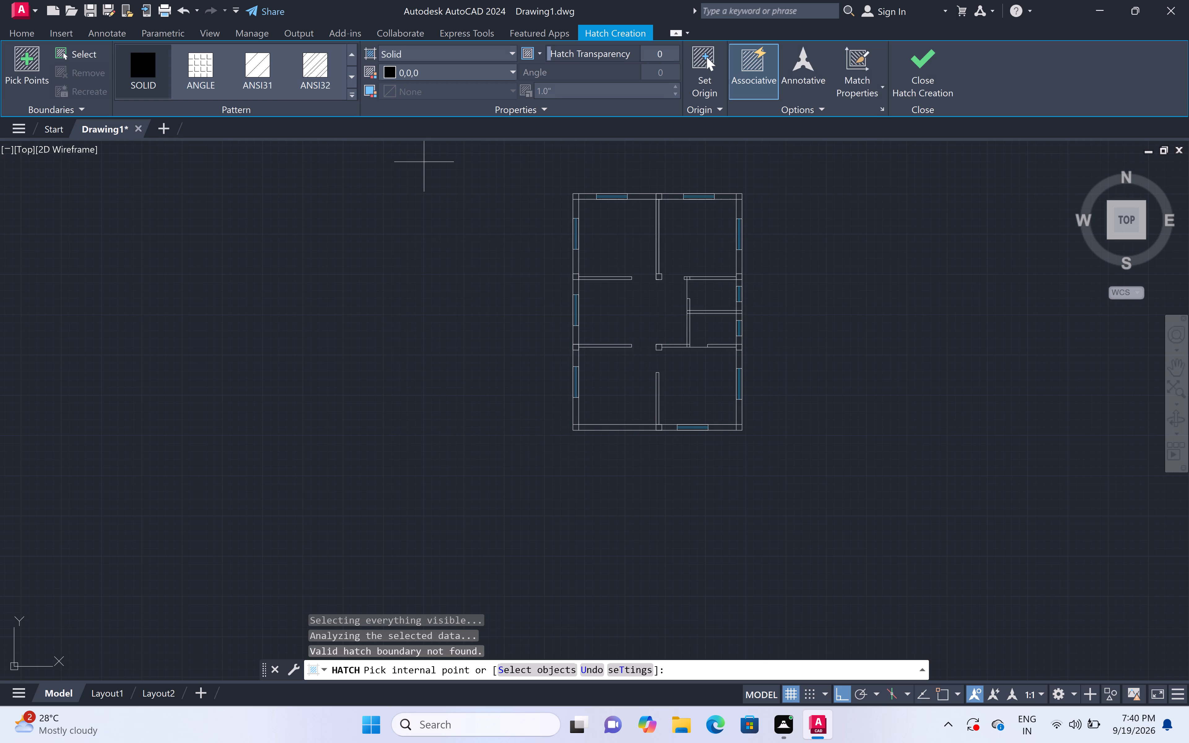
pyautogui.scroll(9, 571, 197)
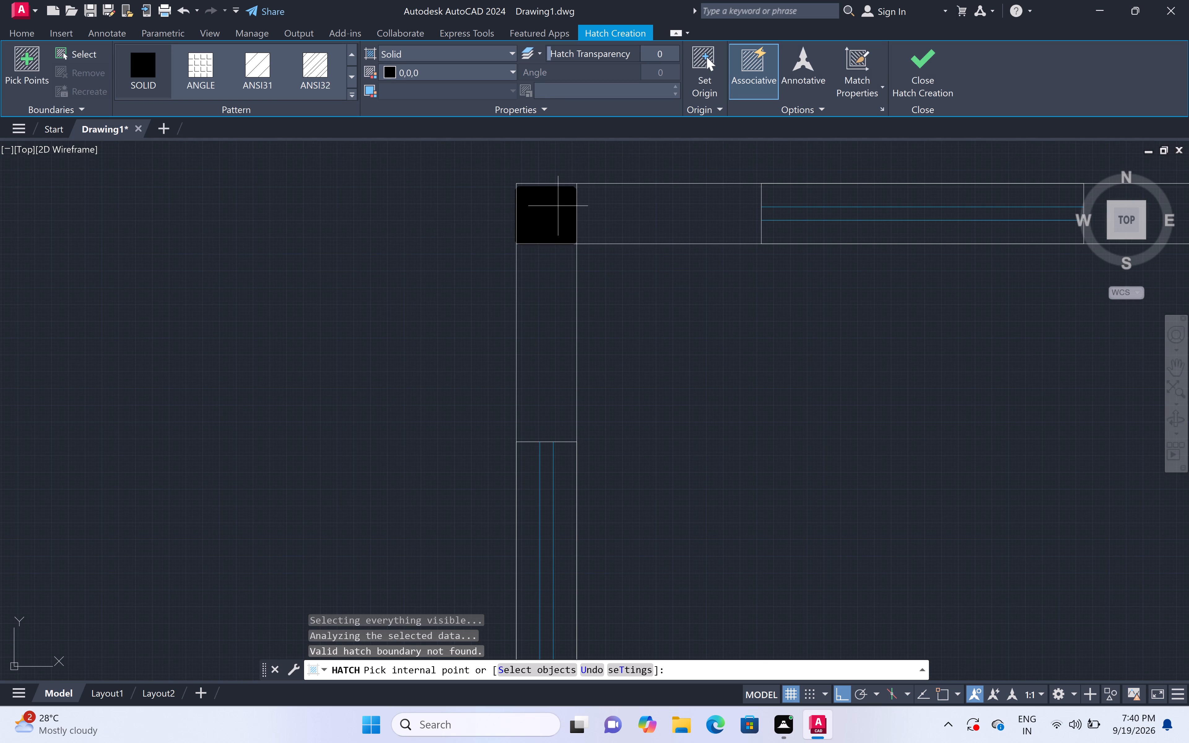
pyautogui.doubleClick(557, 206)
pyautogui.scroll(-6, 560, 198)
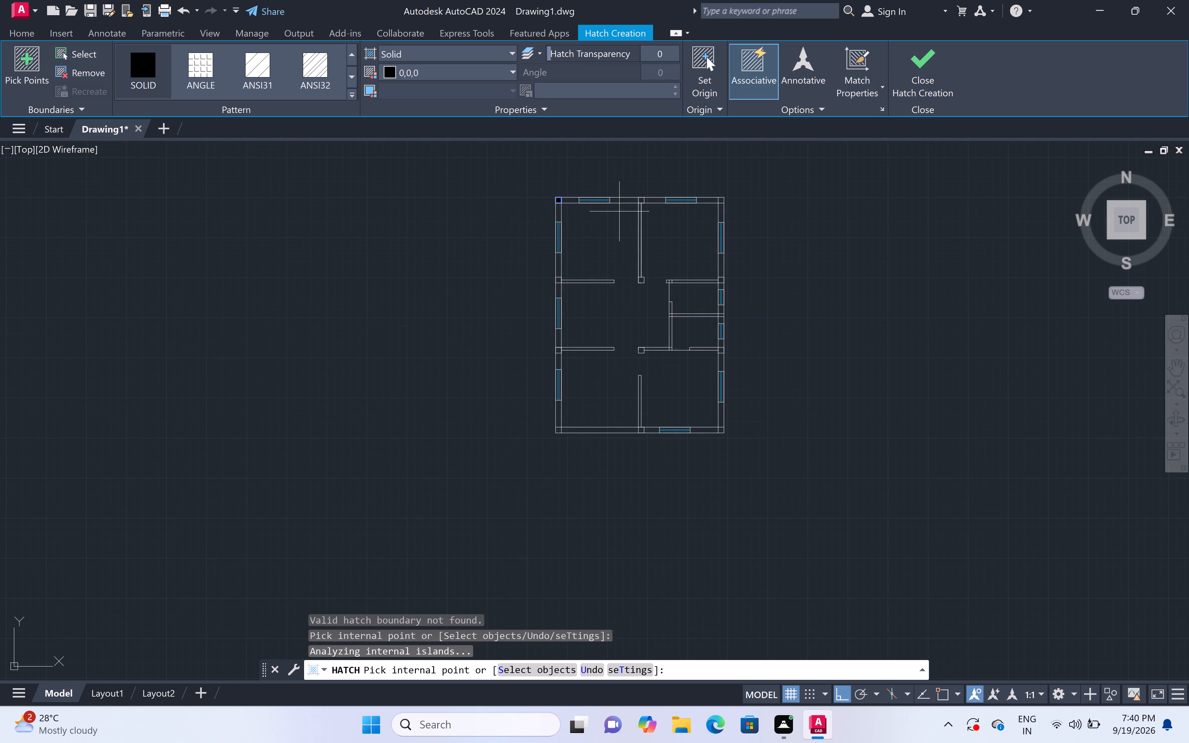
# Fill the middle column and the right corner column of the top outer wall with the solid black hatch.
pyautogui.scroll(5, 642, 199)
pyautogui.doubleClick(642, 199)
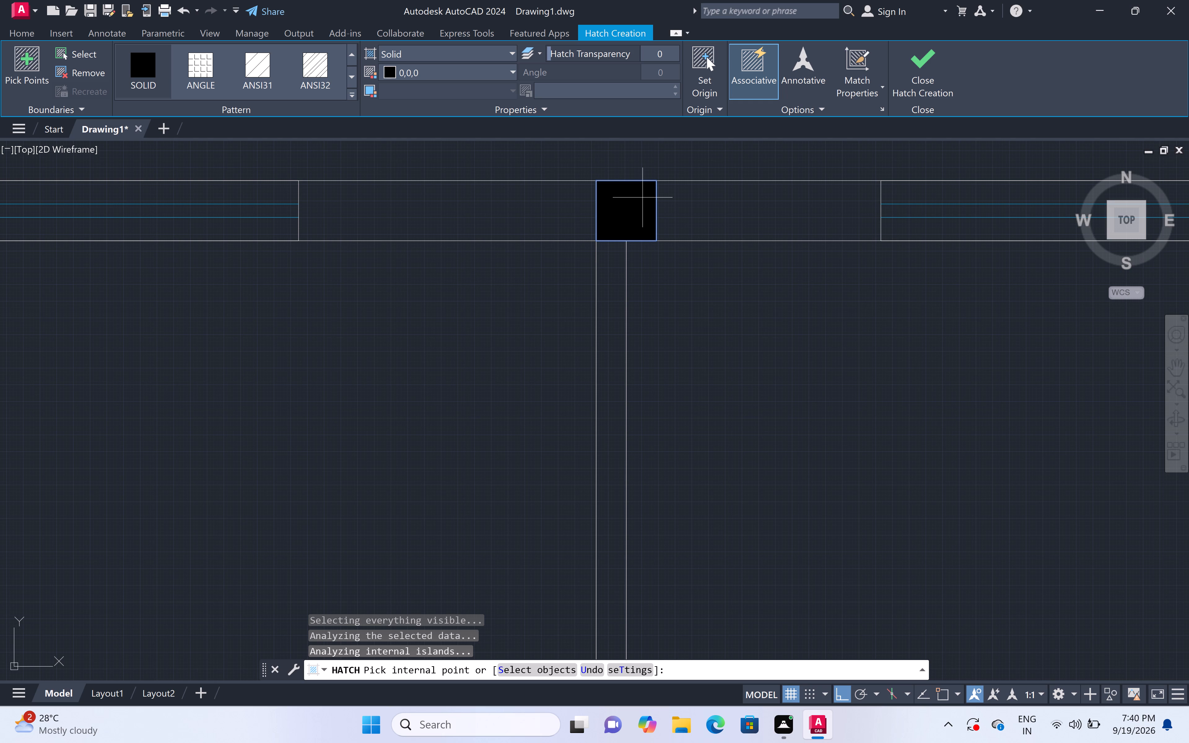
pyautogui.scroll(-4, 642, 198)
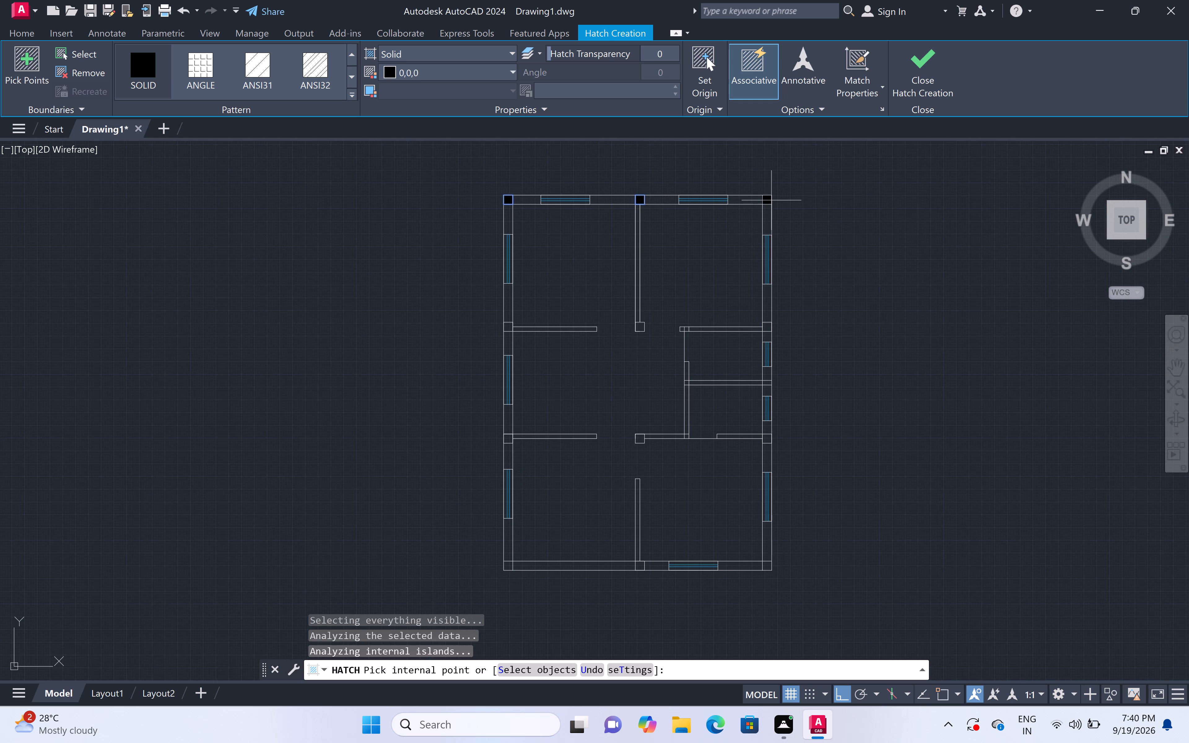
pyautogui.scroll(5, 771, 200)
pyautogui.click(758, 198)
pyautogui.scroll(-6, 759, 196)
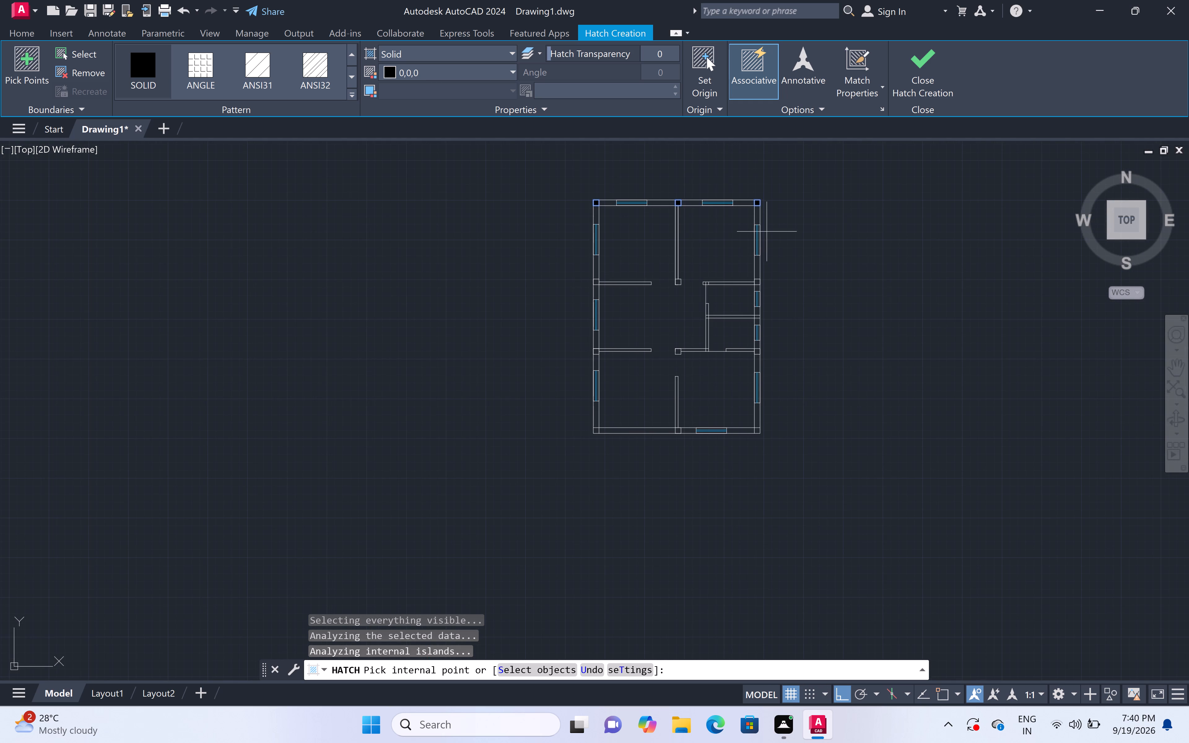
# Fill the two intermediate columns in the right outer wall with the solid black hatch.
pyautogui.scroll(6, 759, 280)
pyautogui.doubleClick(755, 280)
pyautogui.scroll(-5, 754, 273)
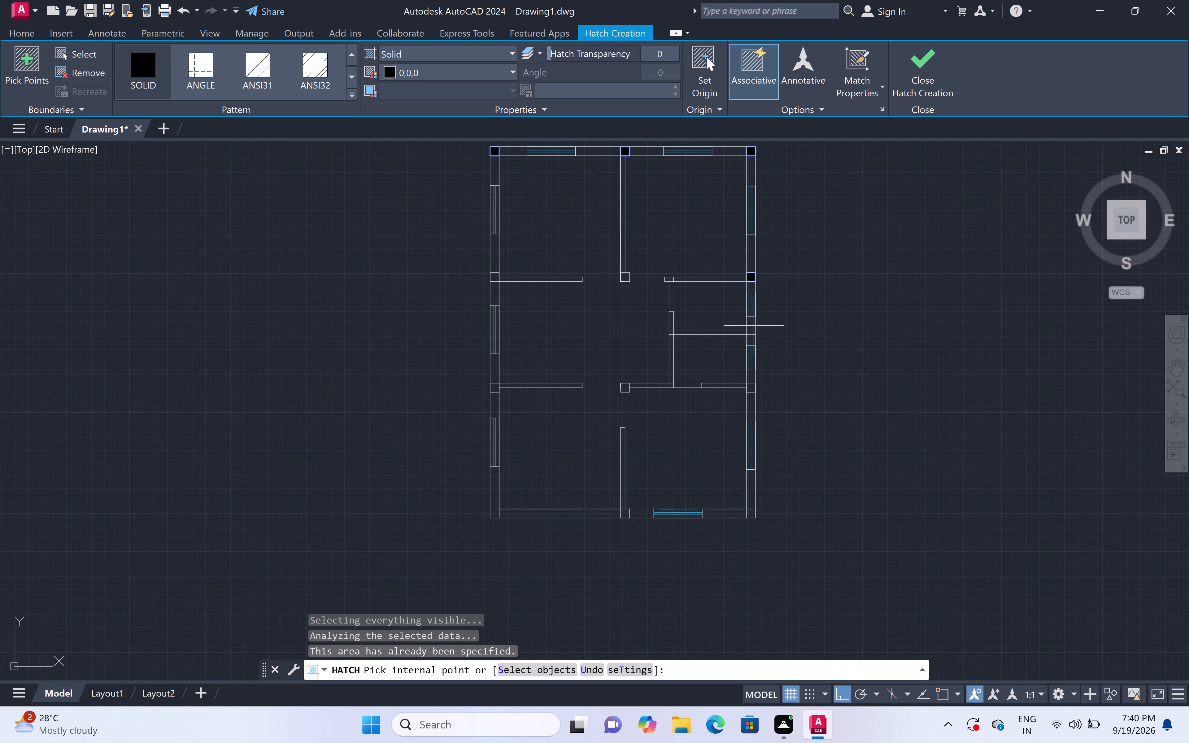
pyautogui.scroll(-2, 750, 356)
pyautogui.scroll(5, 747, 369)
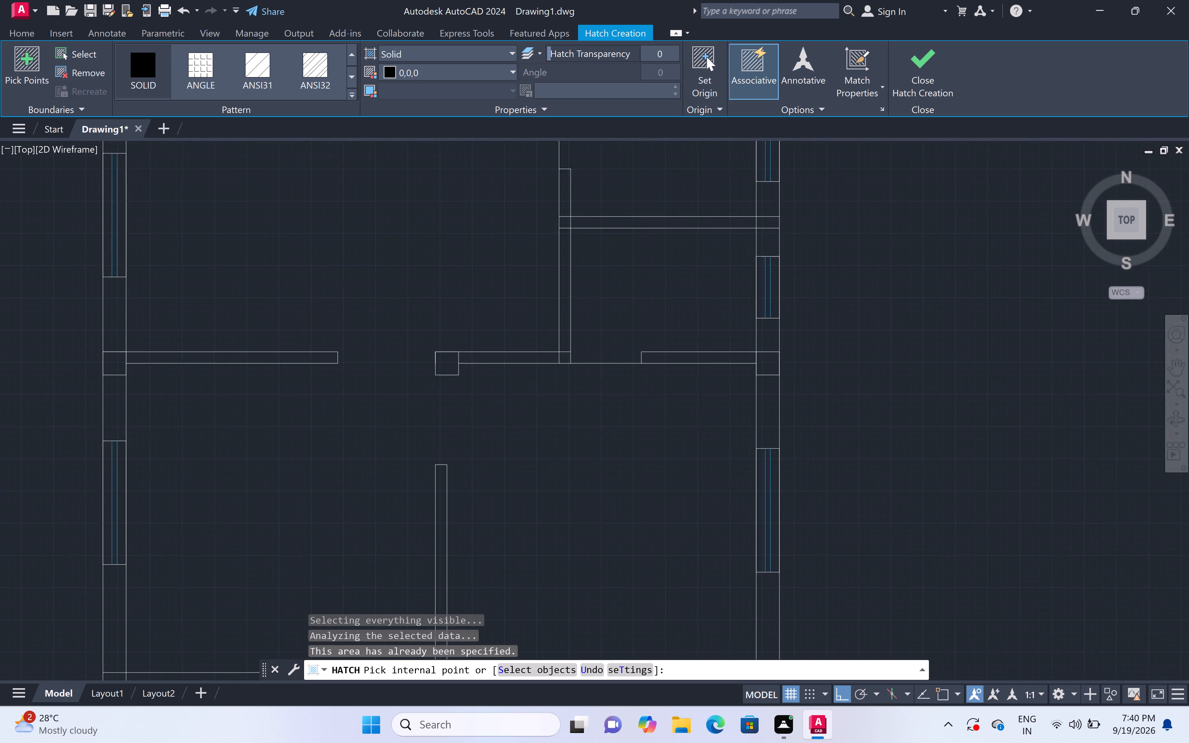
pyautogui.click(769, 356)
pyautogui.scroll(-6, 770, 346)
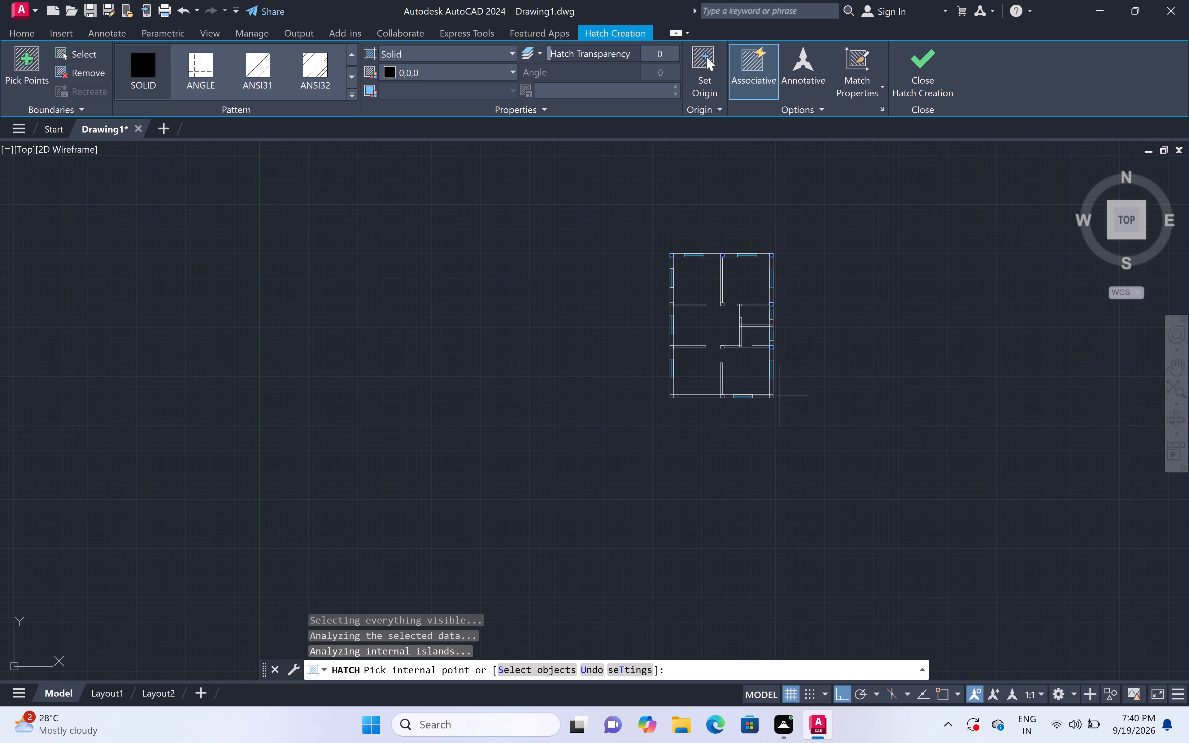
# Fill the right corner, middle and left corner columns of the bottom outer wall with the solid black hatch.
pyautogui.scroll(5, 777, 398)
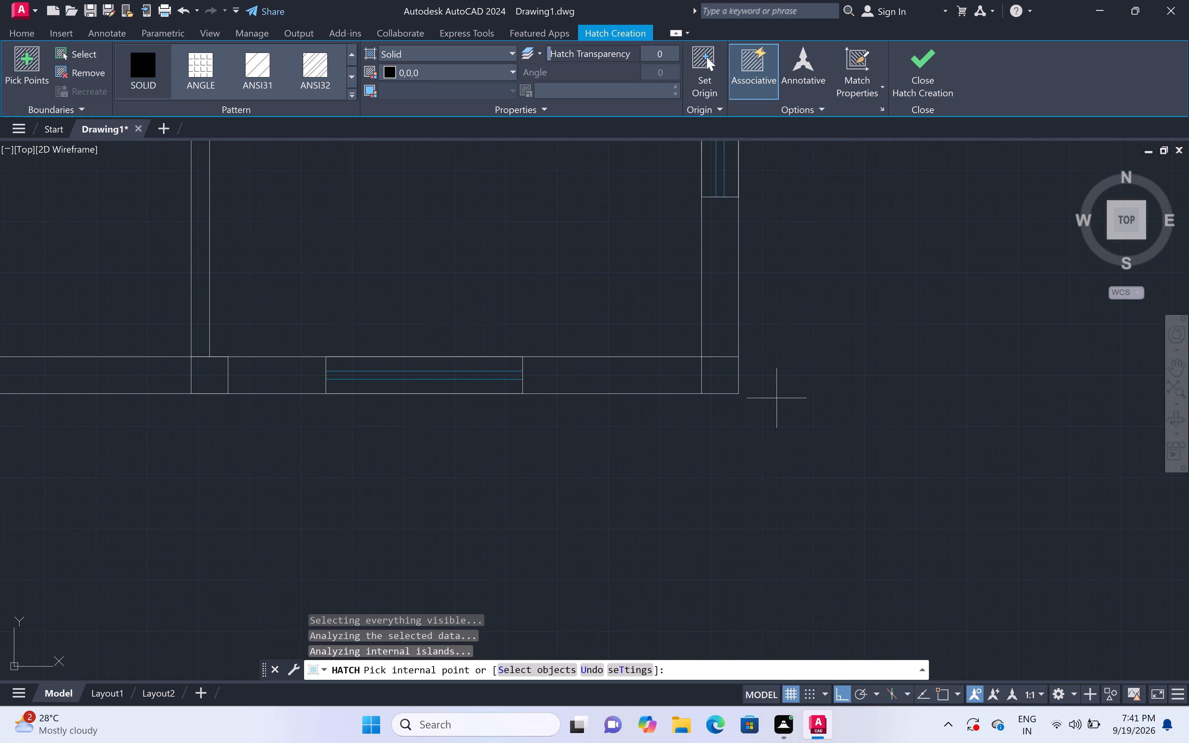
pyautogui.click(723, 372)
pyautogui.scroll(-4, 725, 359)
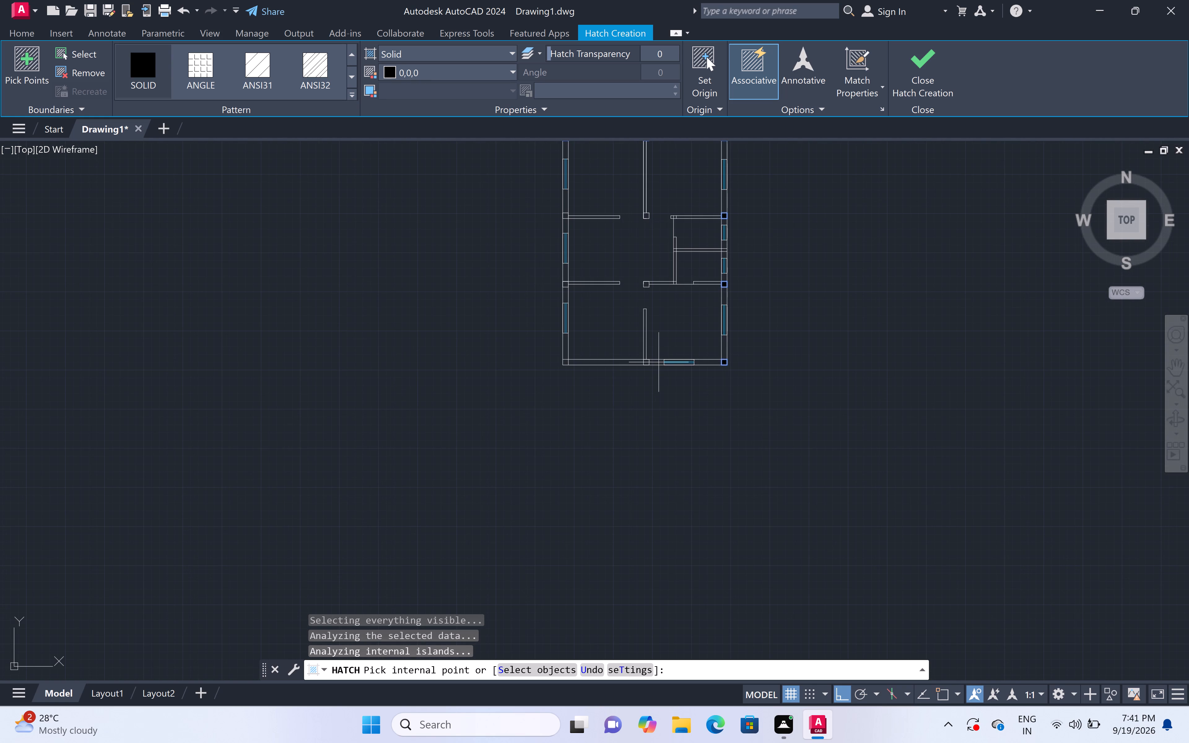
pyautogui.scroll(5, 637, 360)
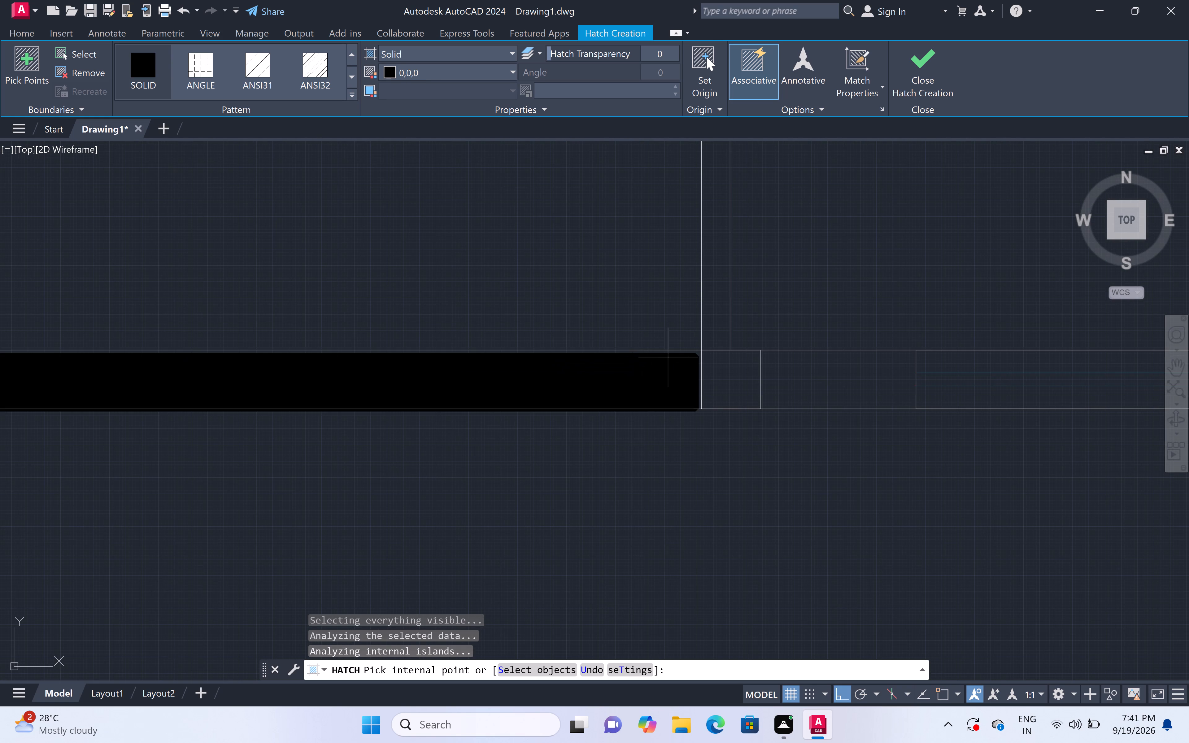
pyautogui.click(745, 375)
pyautogui.scroll(-1, 743, 346)
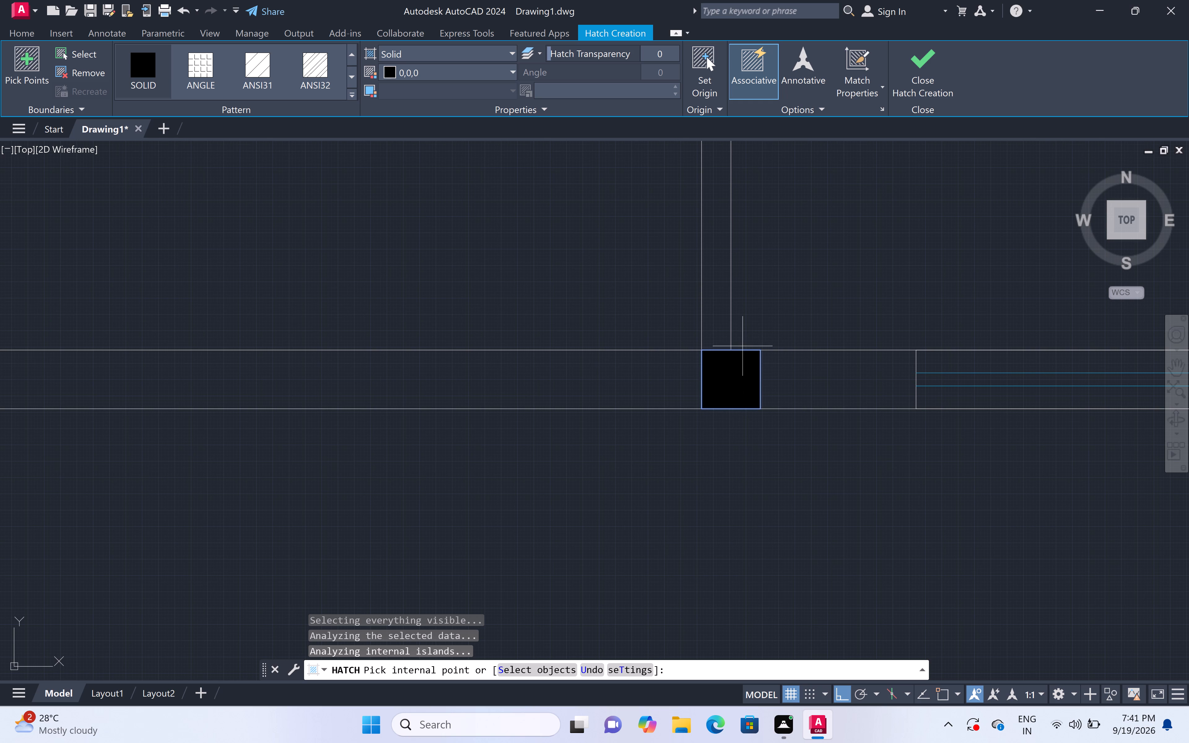
pyautogui.scroll(-6, 743, 346)
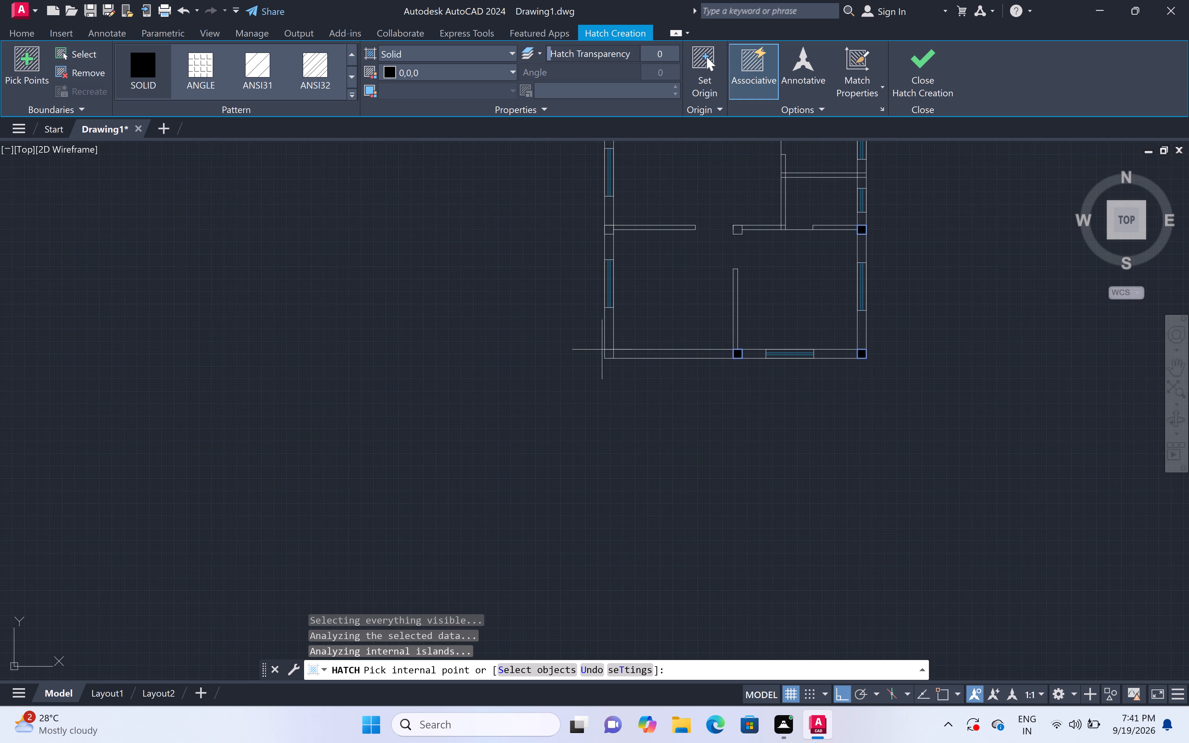
pyautogui.scroll(5, 610, 350)
pyautogui.click(611, 348)
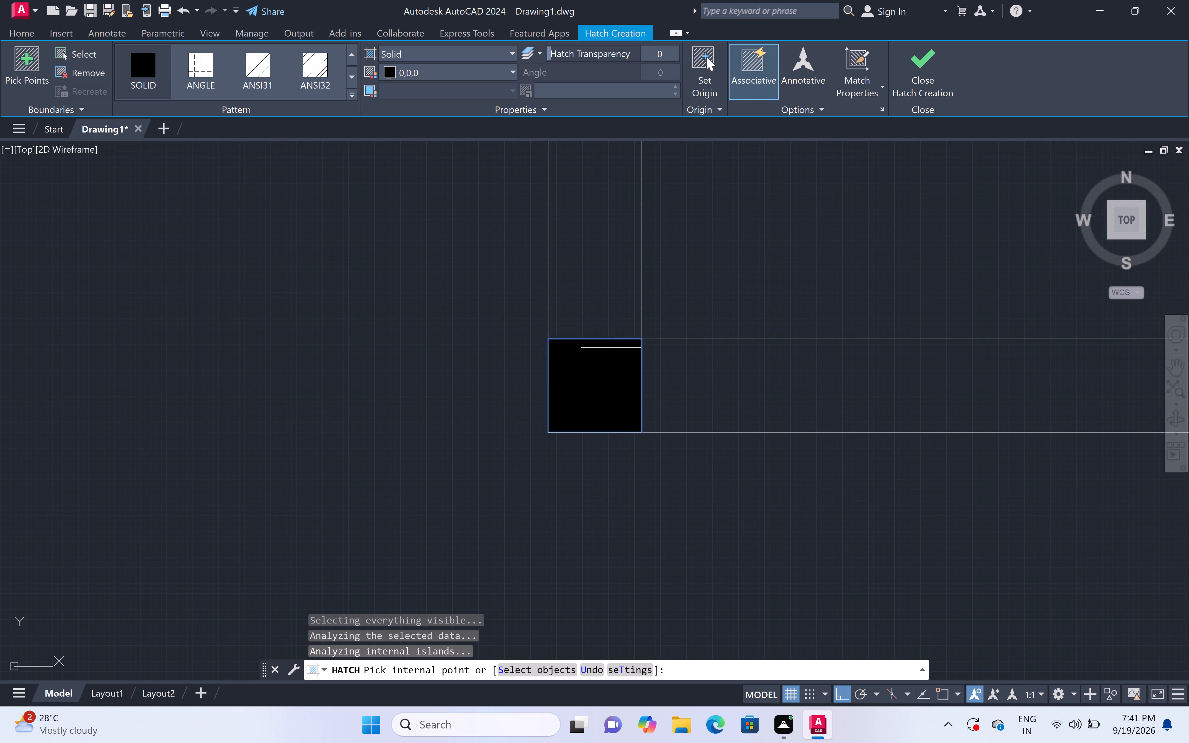
# Fill the two intermediate columns in the left outer wall with the solid black hatch.
pyautogui.scroll(-6, 611, 330)
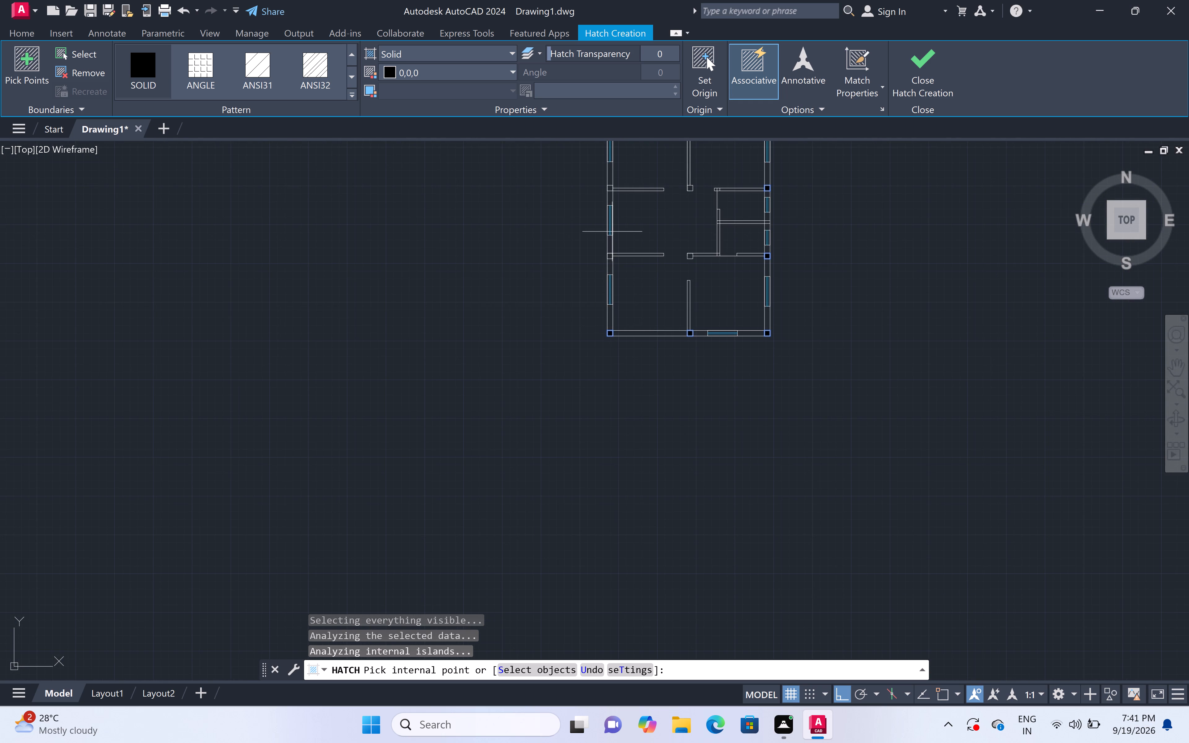
pyautogui.scroll(5, 612, 250)
pyautogui.click(608, 293)
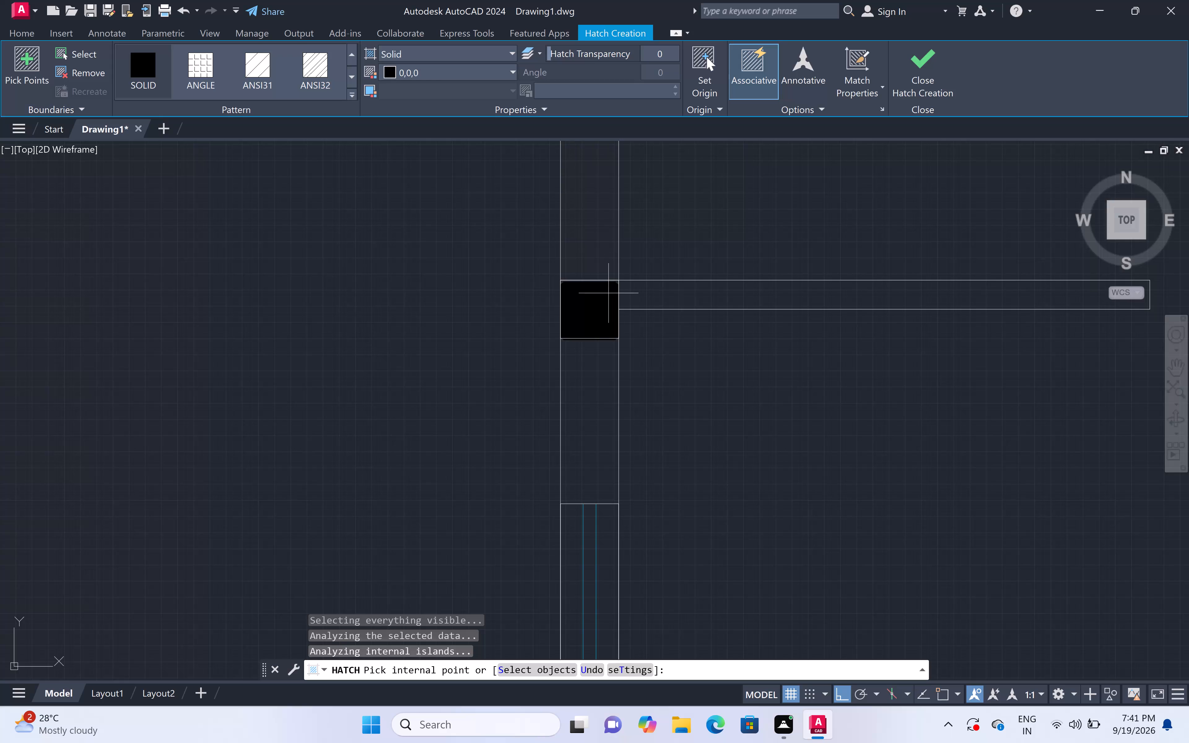
pyautogui.scroll(-7, 607, 284)
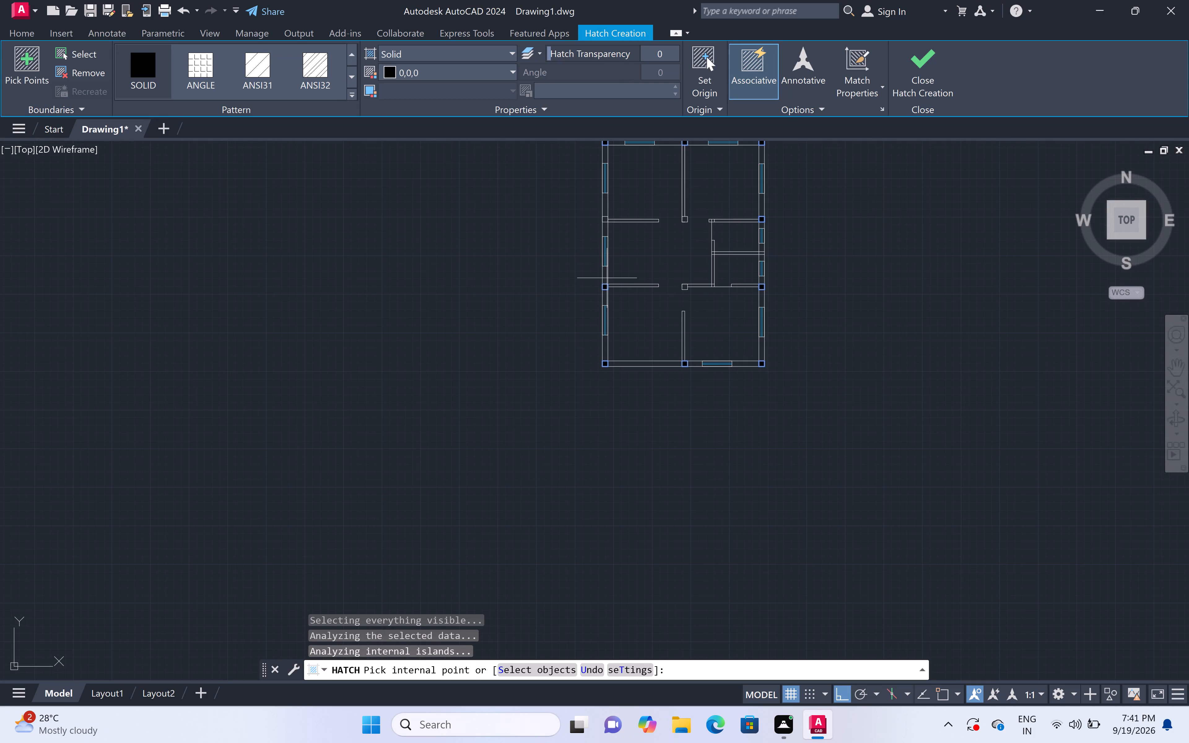
pyautogui.scroll(5, 607, 216)
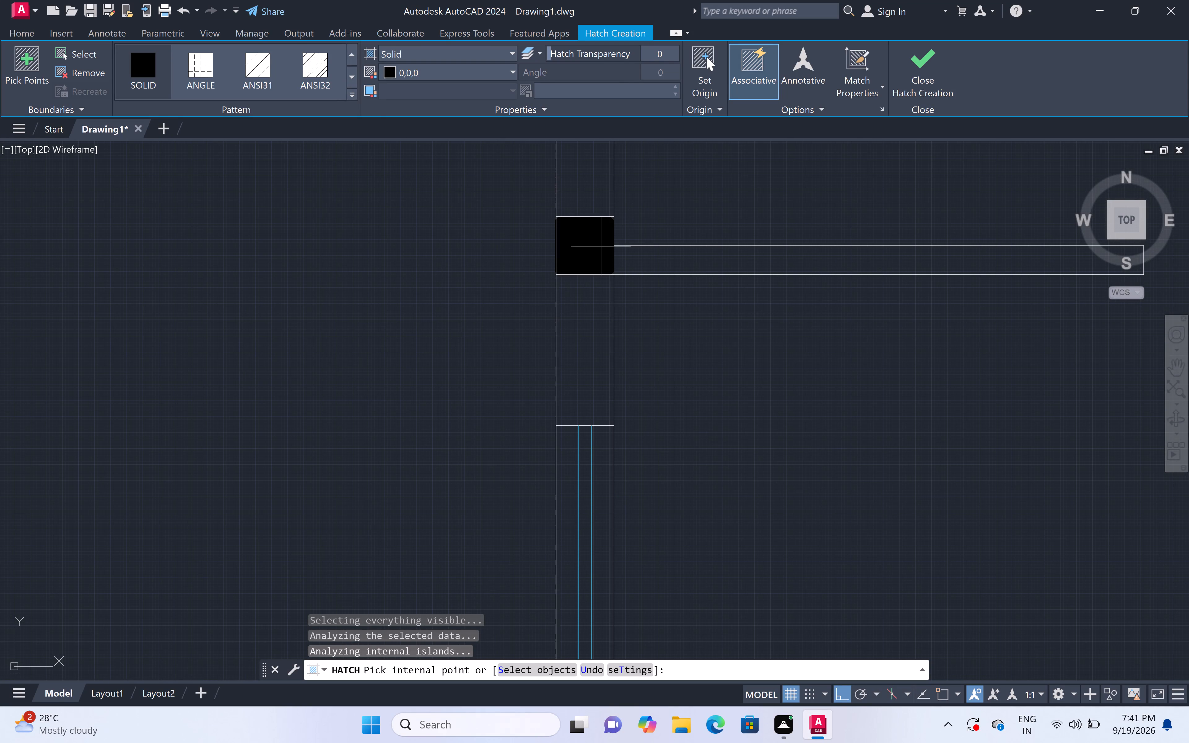
pyautogui.click(601, 246)
pyautogui.scroll(-5, 600, 244)
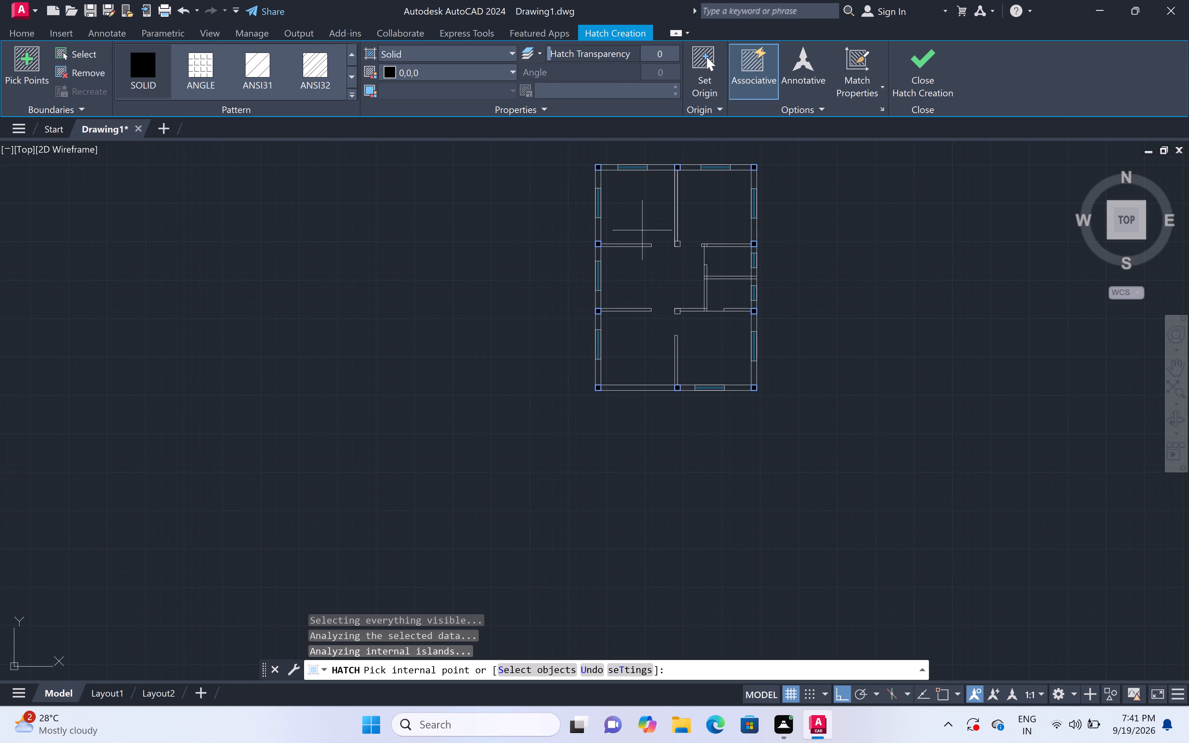
# Fill the upper and lower interior columns in the middle of the plan with the solid black hatch and end the hatch.
pyautogui.scroll(5, 680, 243)
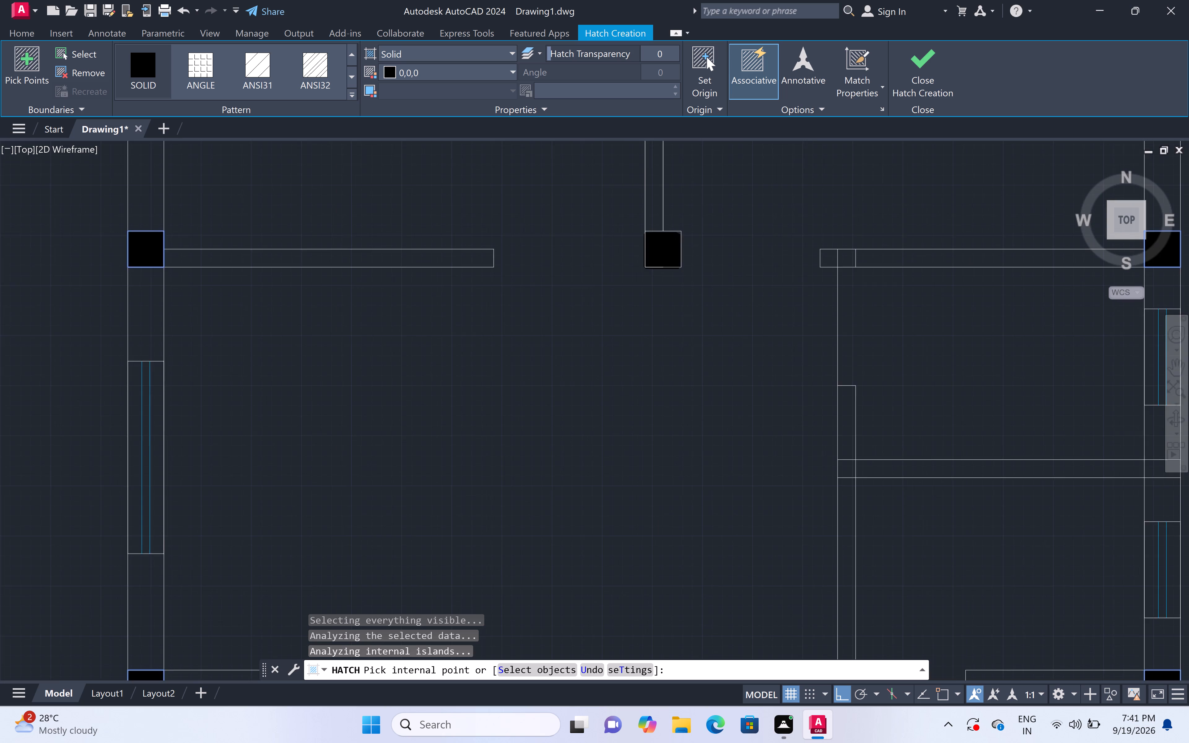
pyautogui.click(675, 258)
pyautogui.scroll(-6, 689, 234)
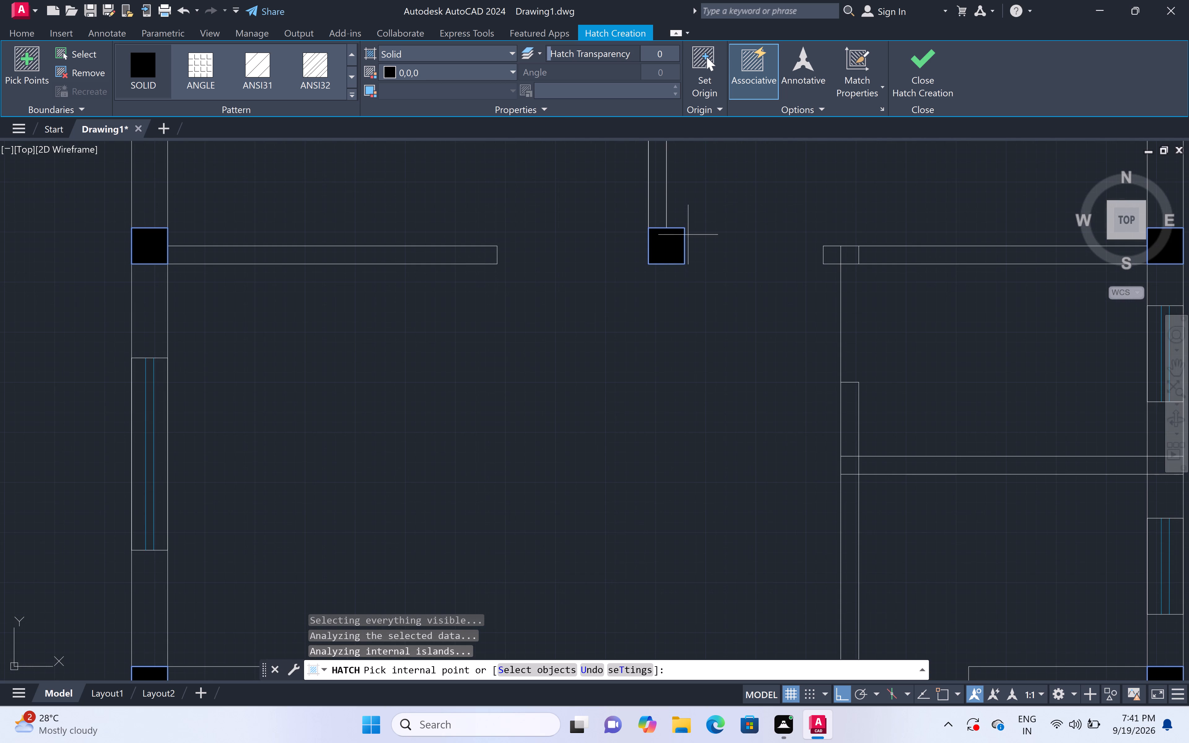
pyautogui.scroll(-2, 694, 273)
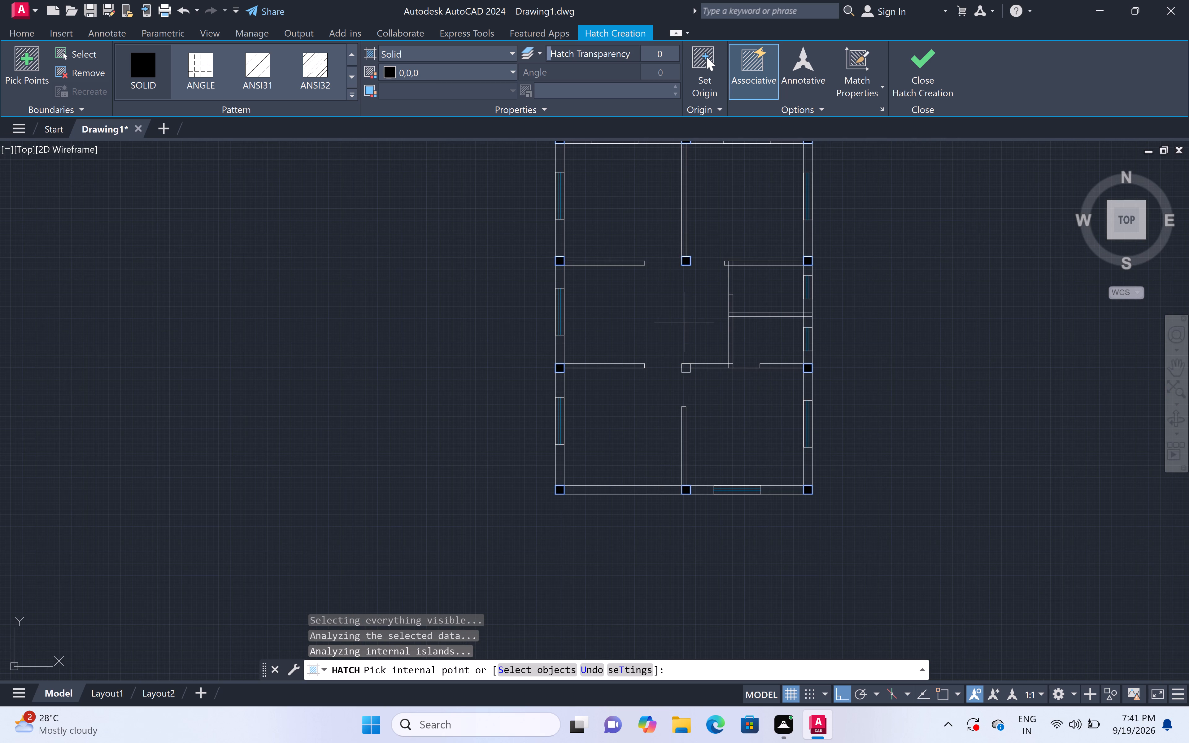
pyautogui.scroll(3, 686, 367)
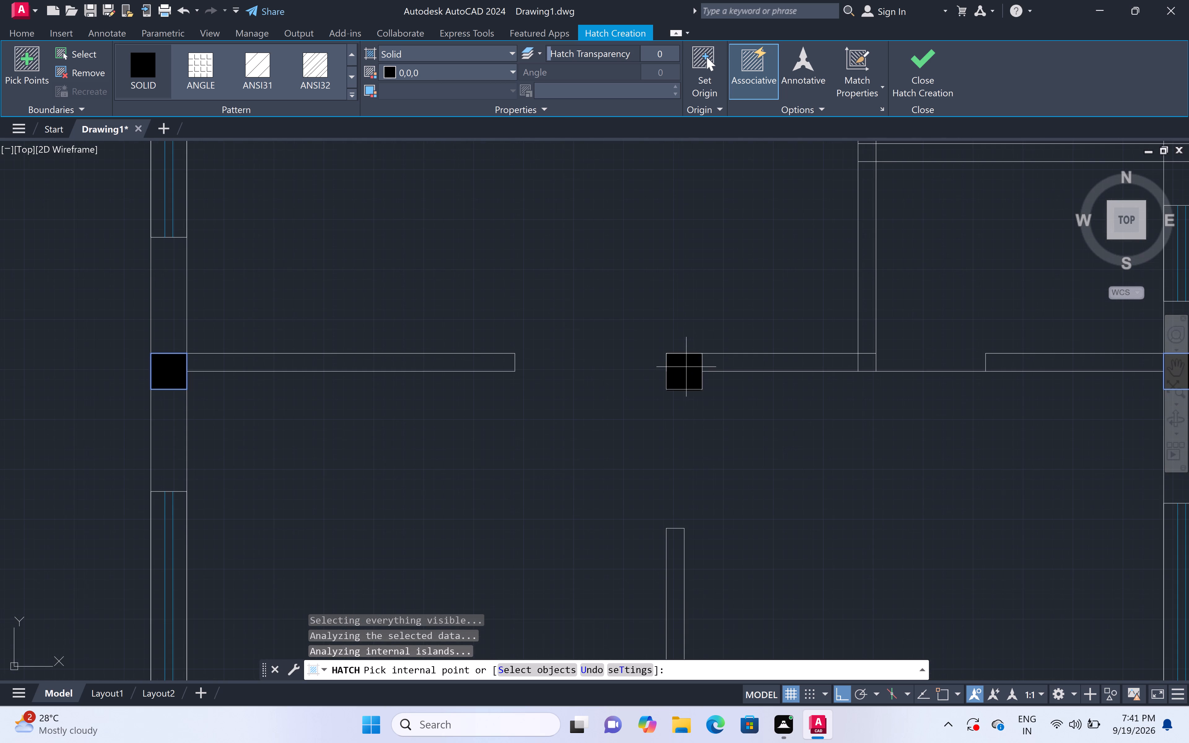
pyautogui.click(686, 367)
pyautogui.scroll(-8, 687, 318)
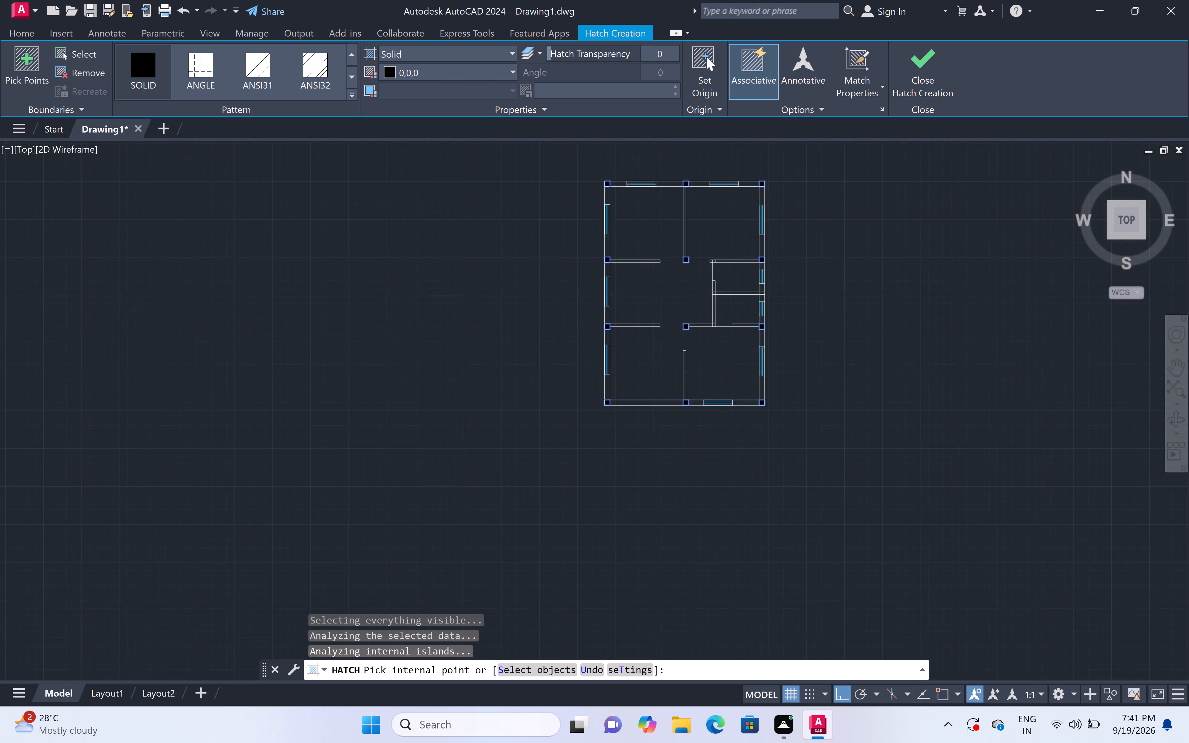
pyautogui.press('Escape')
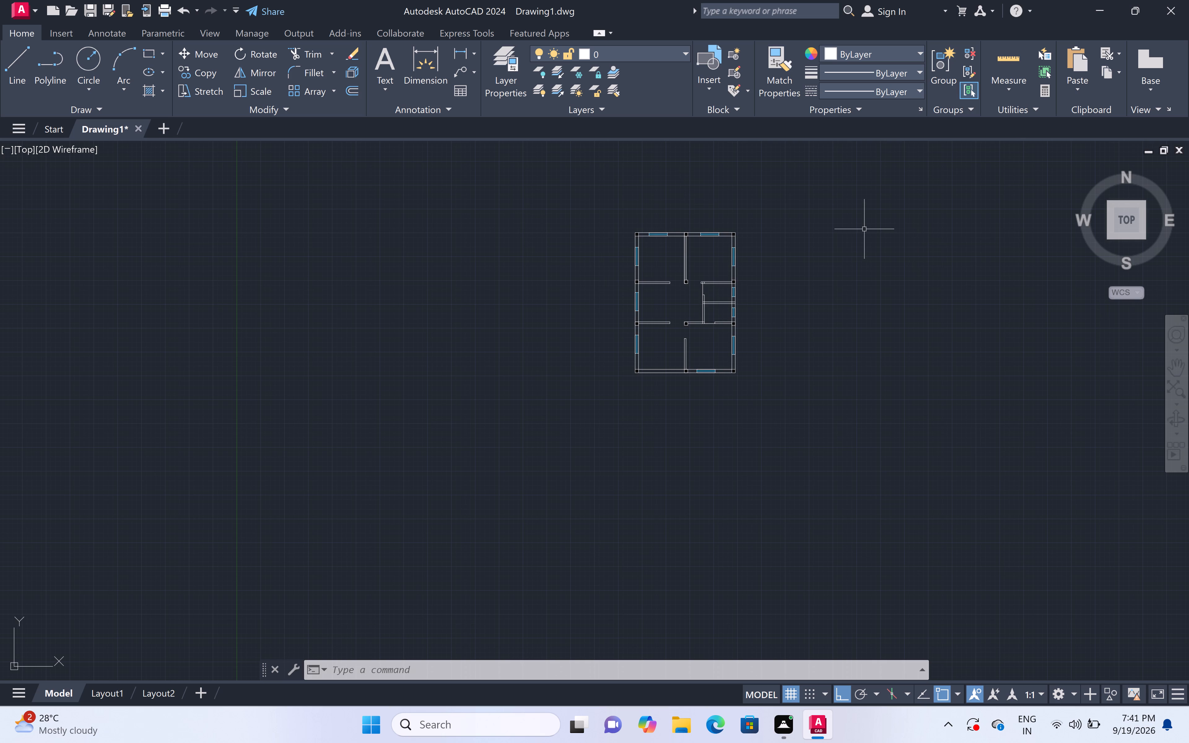
# Trim the two vertical partition line pieces crossing inside the upper right horizontal partition, near its free end.
pyautogui.scroll(2, 815, 211)
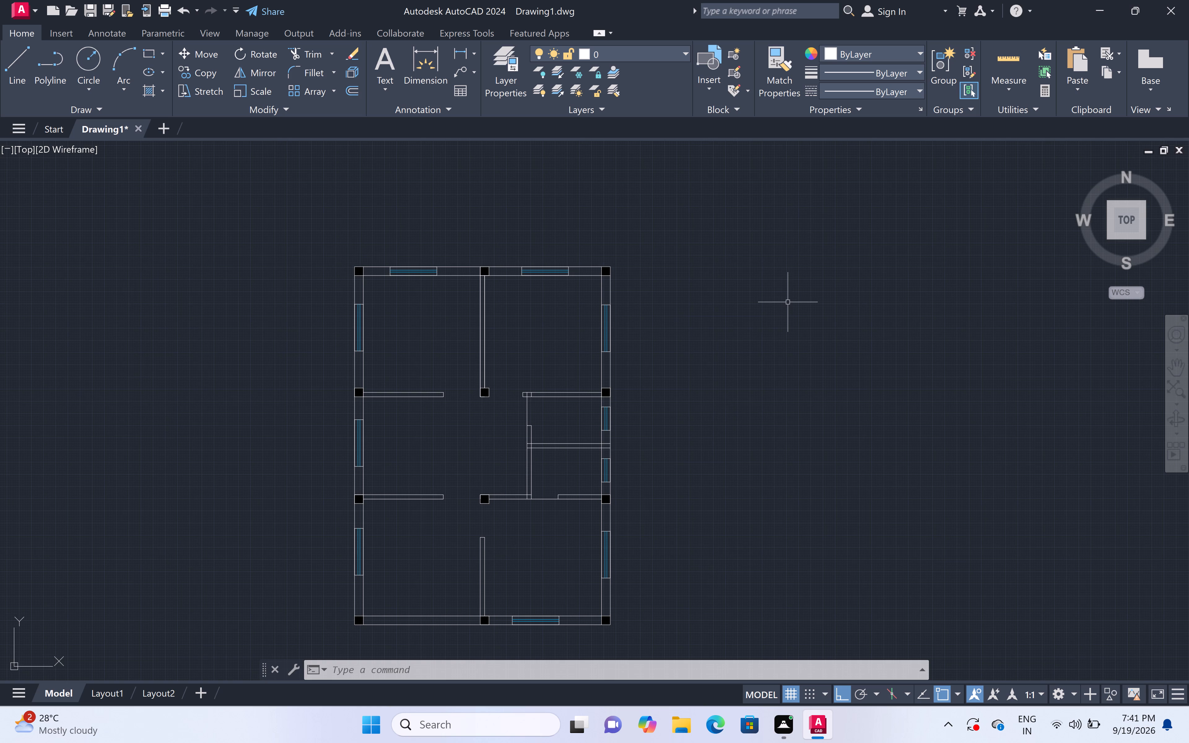
pyautogui.write('tr')
pyautogui.press('space')
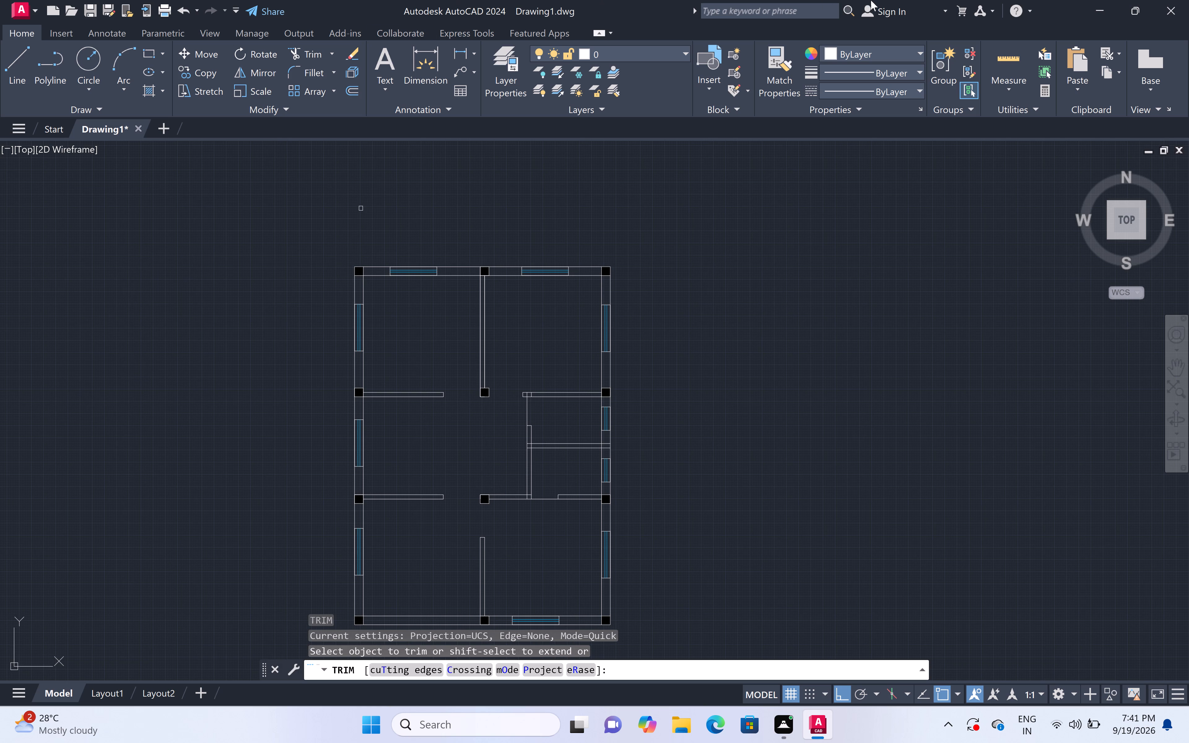
pyautogui.scroll(-1, 257, 445)
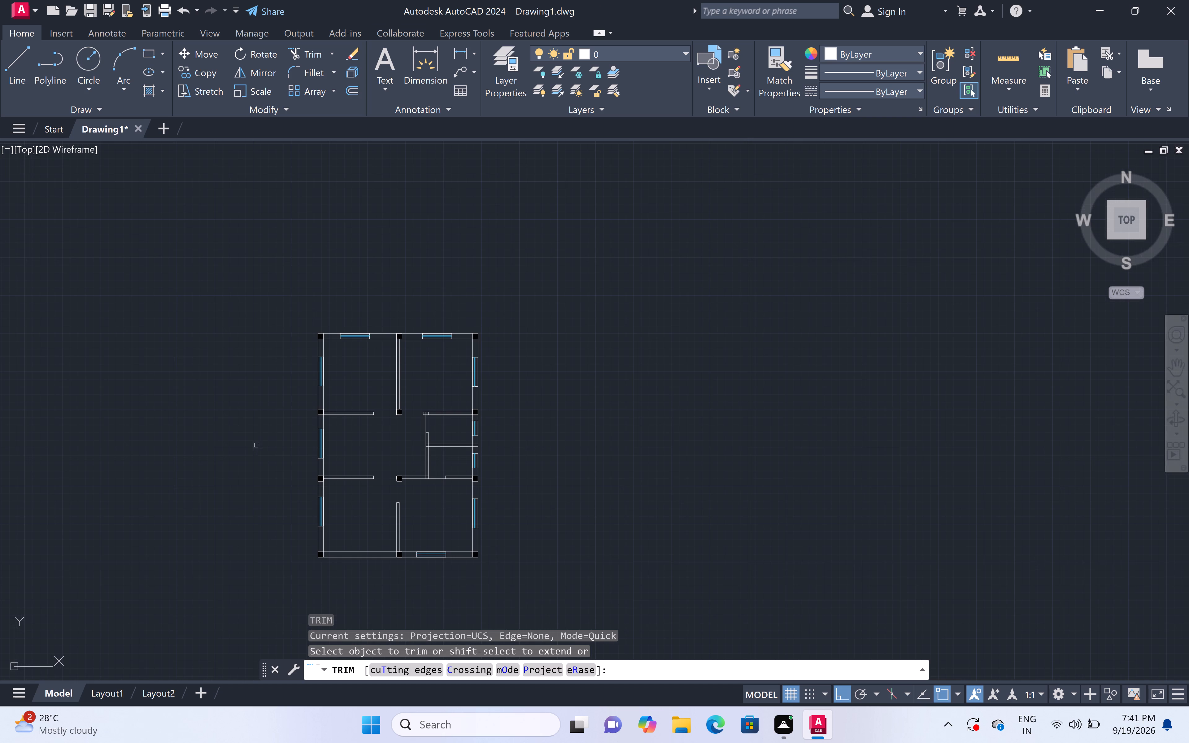
pyautogui.scroll(2, 155, 606)
pyautogui.scroll(-1, 155, 606)
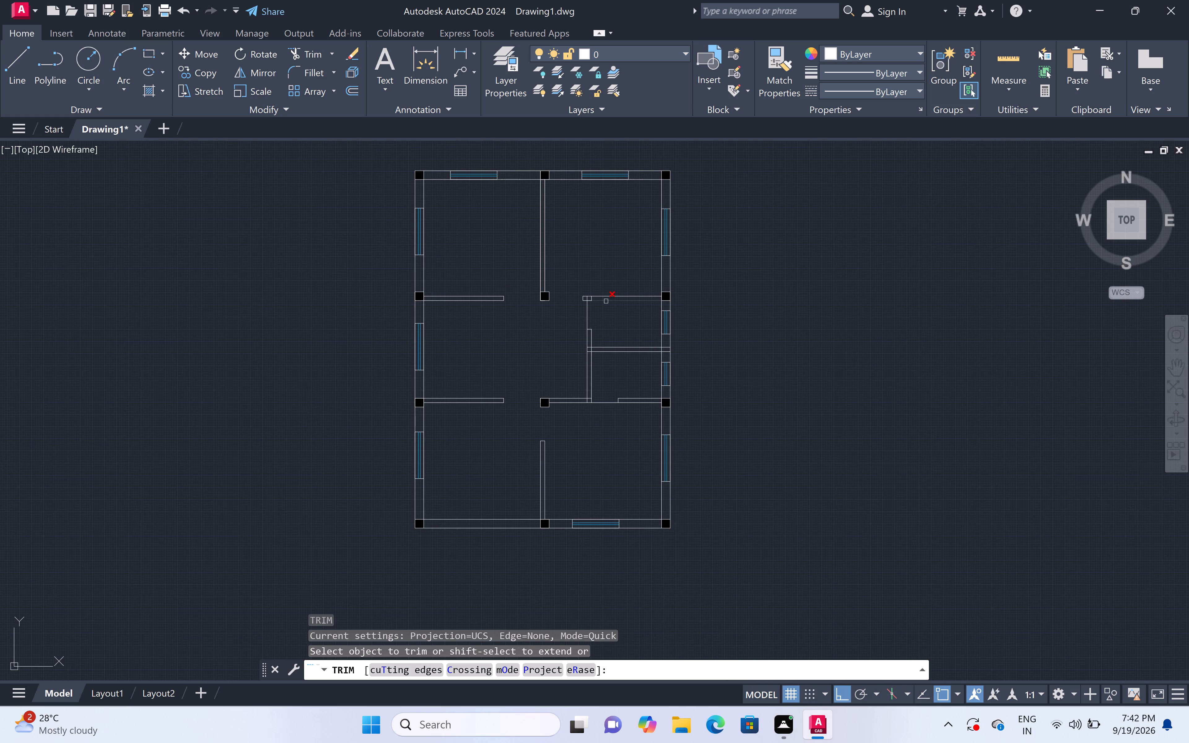
pyautogui.scroll(4, 581, 296)
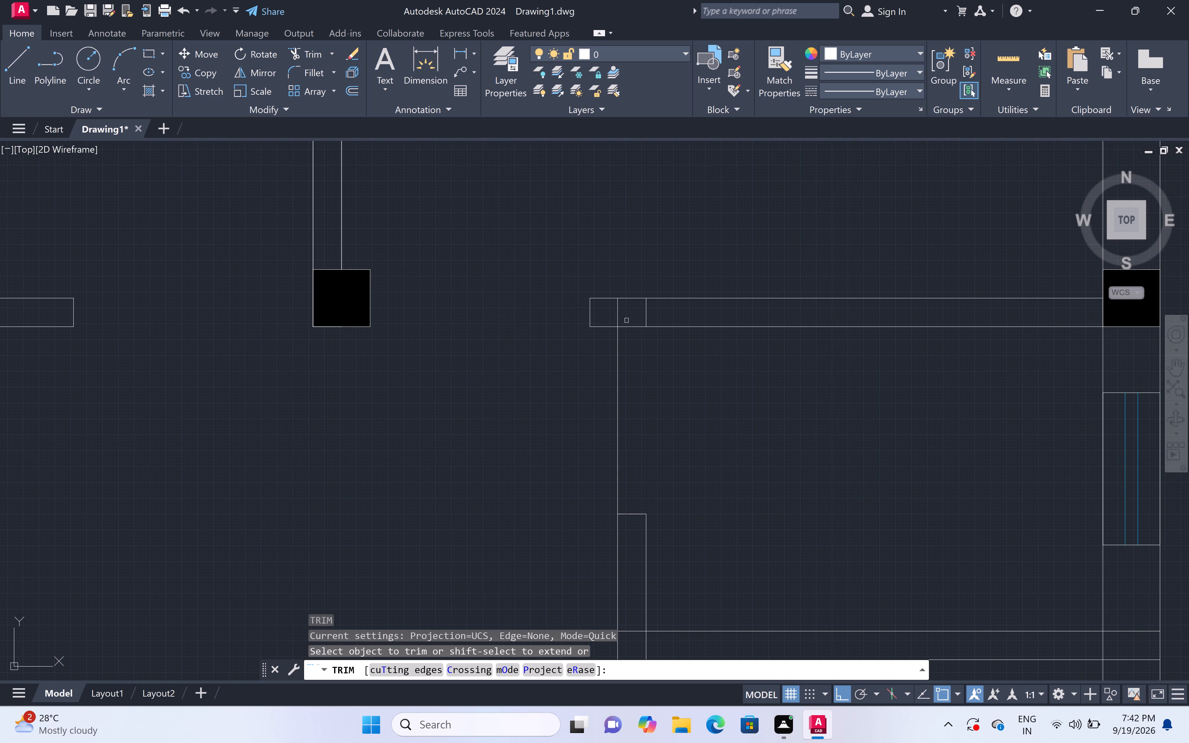
pyautogui.click(607, 311)
pyautogui.doubleClick(659, 310)
pyautogui.moveTo(656, 310); pyautogui.dragTo(655, 310)
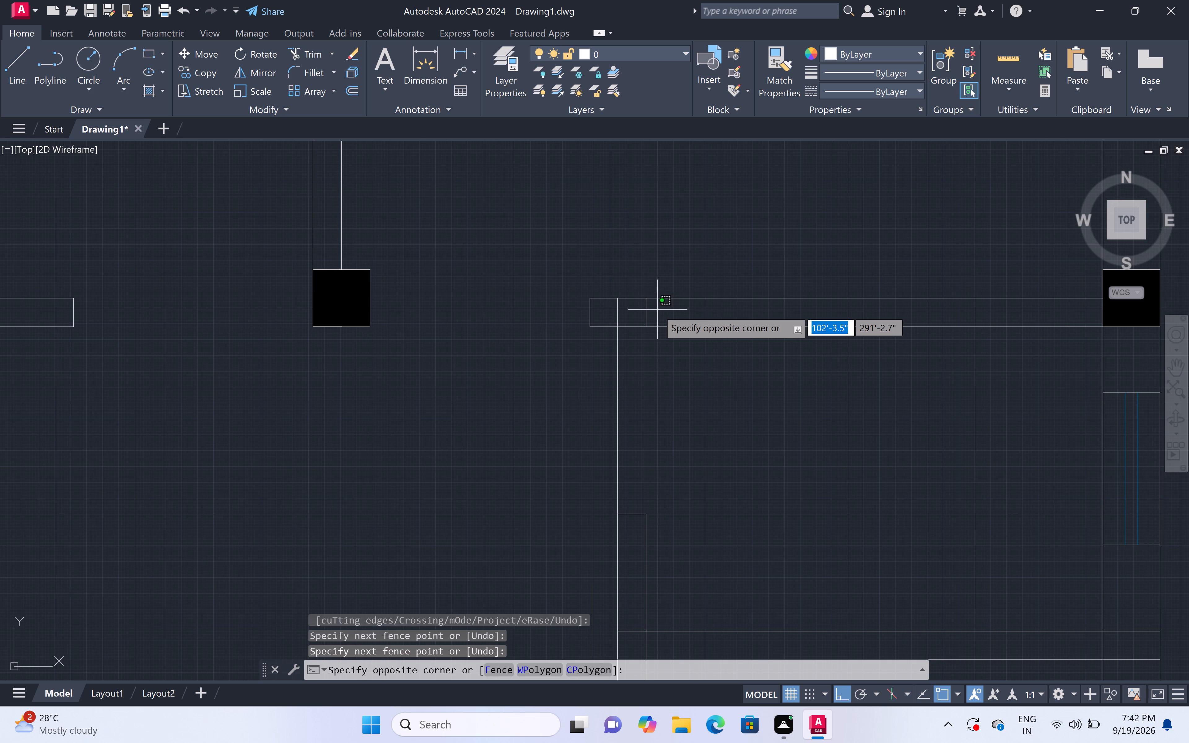
pyautogui.moveTo(655, 310); pyautogui.dragTo(652, 311)
pyautogui.write('tr')
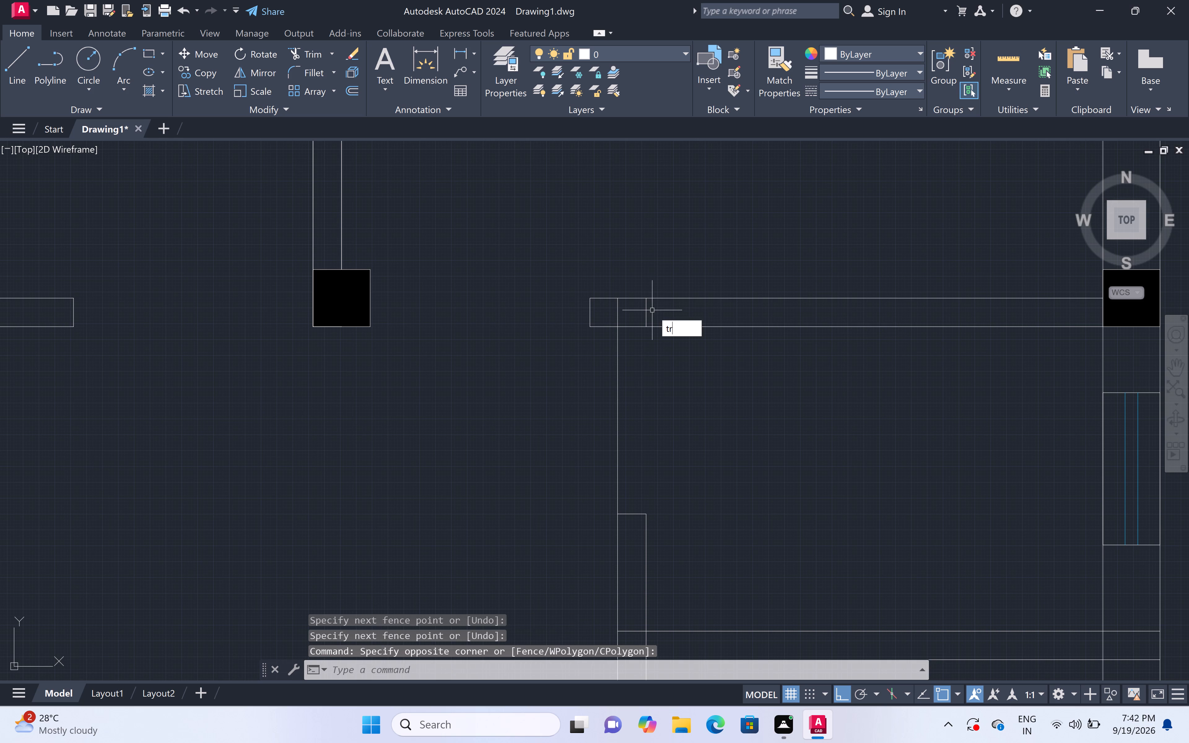
pyautogui.press('space')
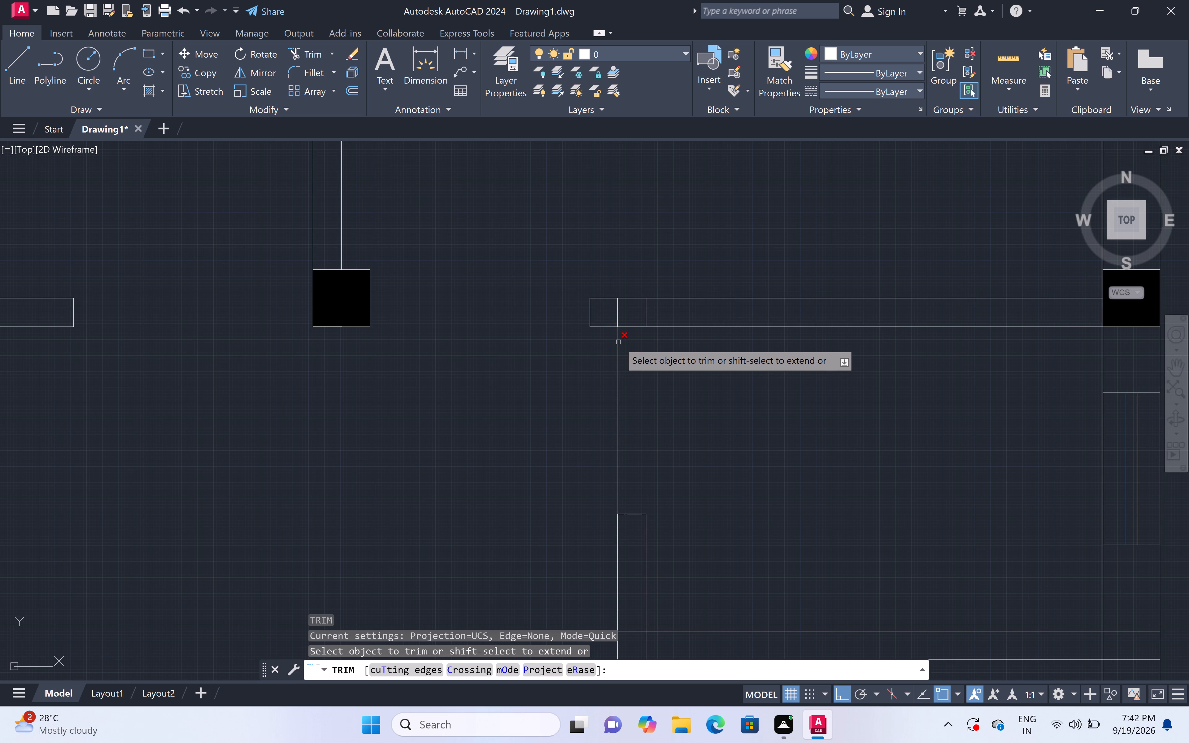
pyautogui.click(608, 310)
pyautogui.doubleClick(660, 308)
pyautogui.scroll(-3, 660, 308)
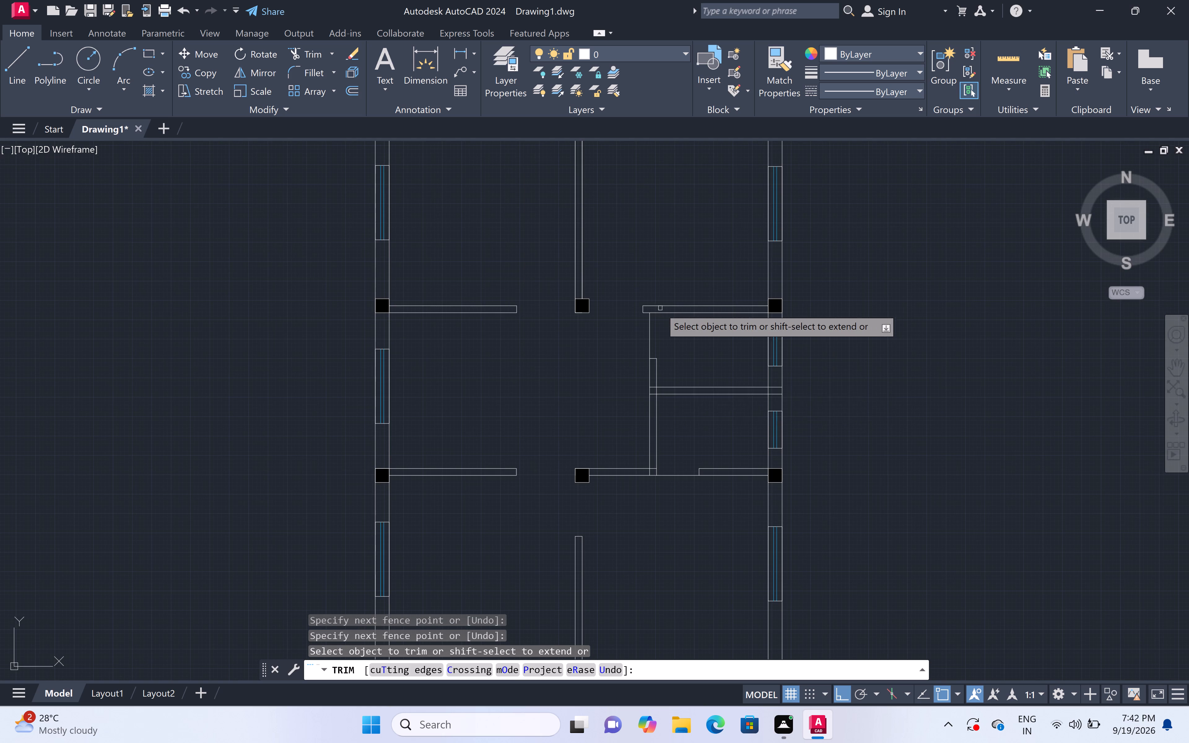
# Trim the overlapping lines where the small rooms' horizontal divider meets the vertical partition, opening the T-junction.
pyautogui.scroll(3, 657, 392)
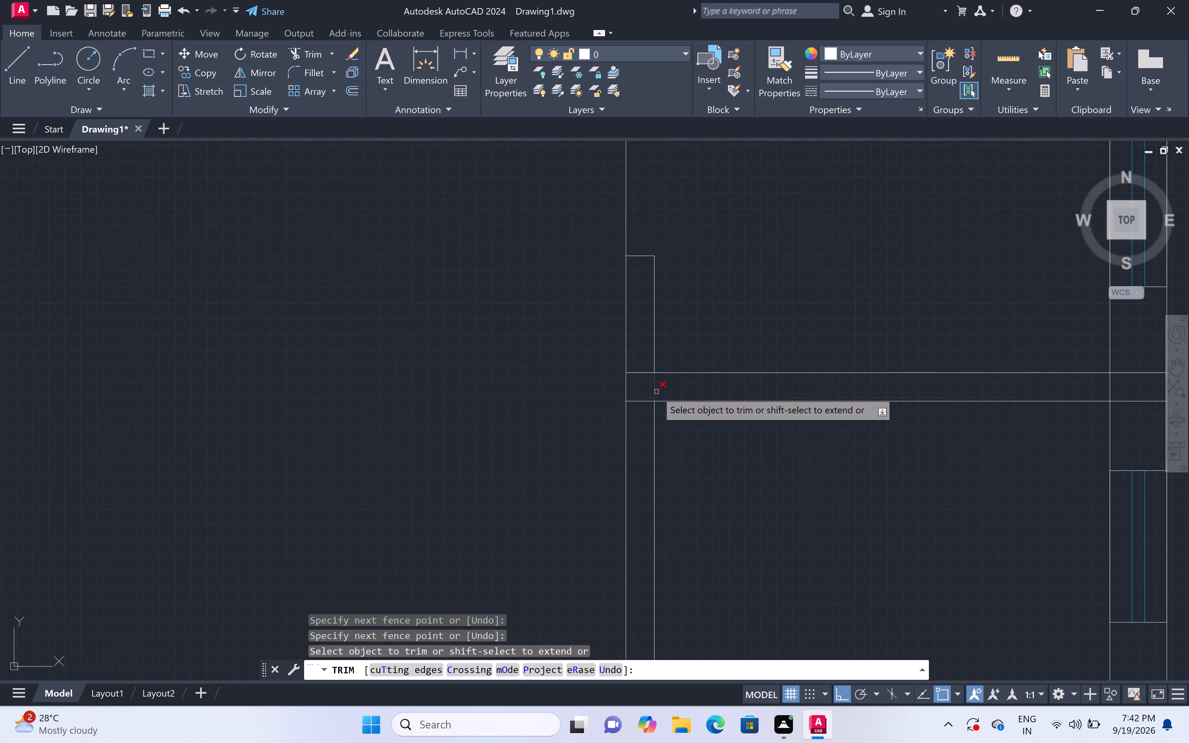
pyautogui.scroll(1, 656, 392)
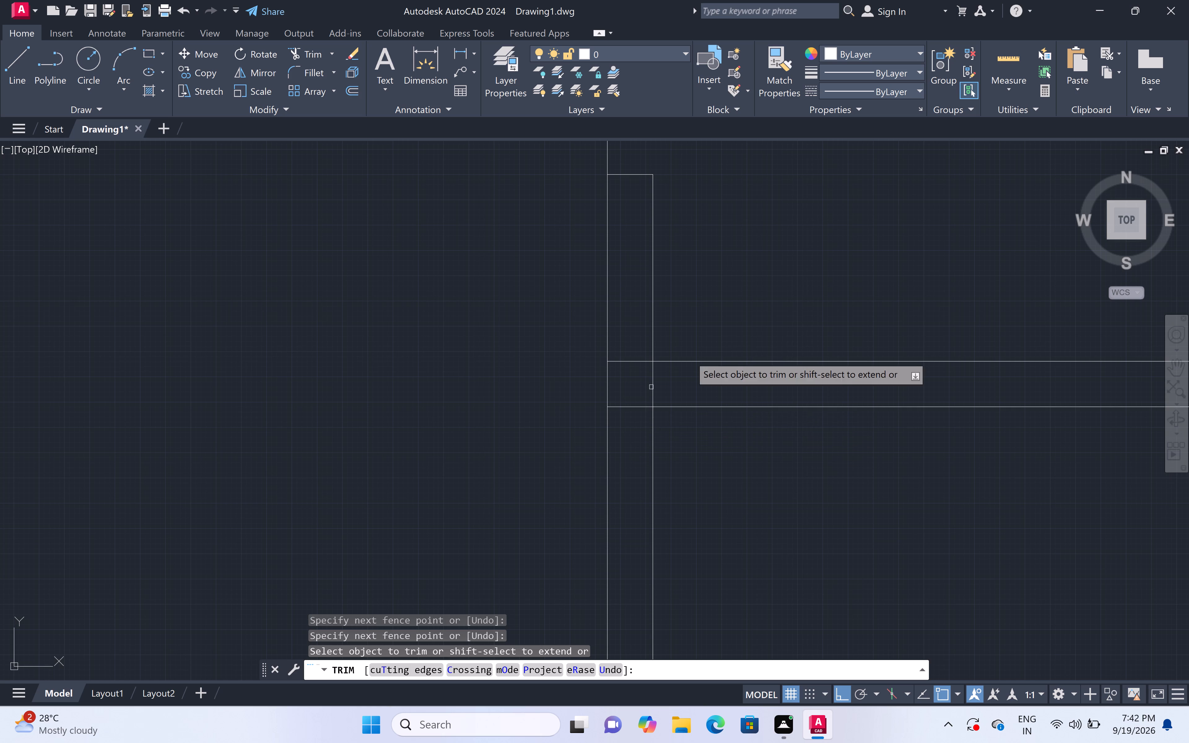
pyautogui.click(652, 379)
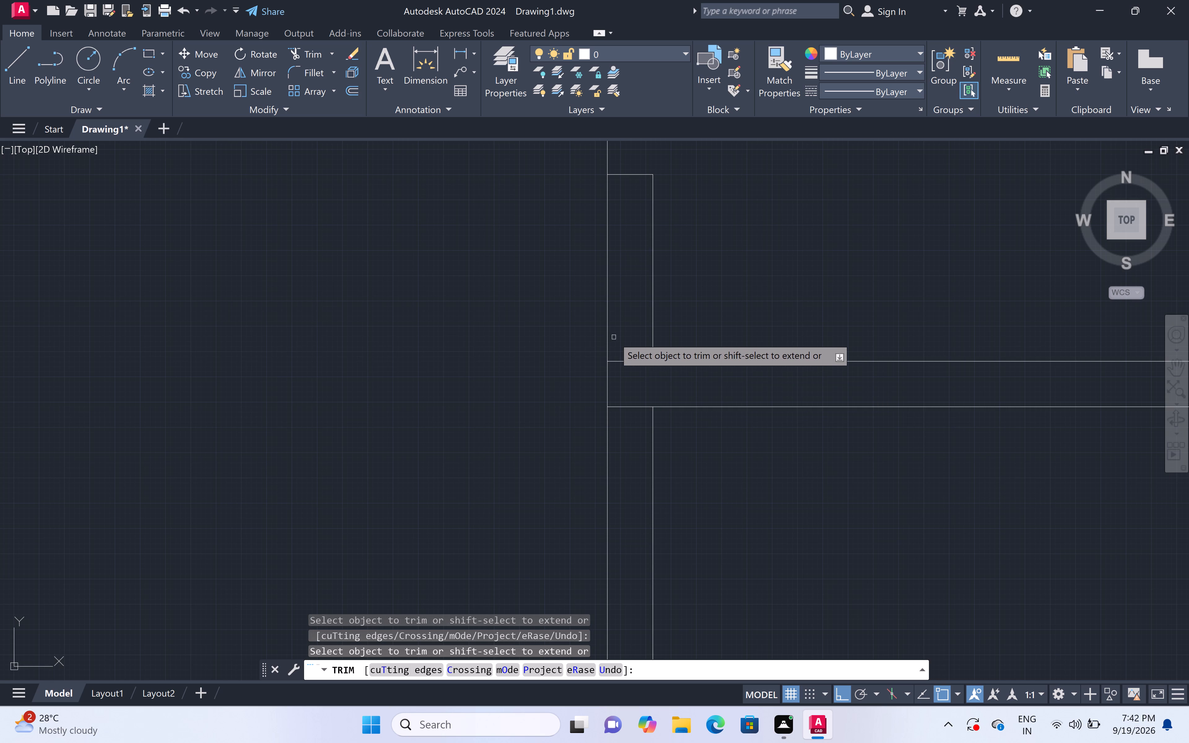
pyautogui.doubleClick(625, 338)
pyautogui.click(637, 433)
# Trim the horizontal and vertical line pieces inside the junction of the vertical partition and the lower right horizontal partition.
pyautogui.scroll(-2, 631, 400)
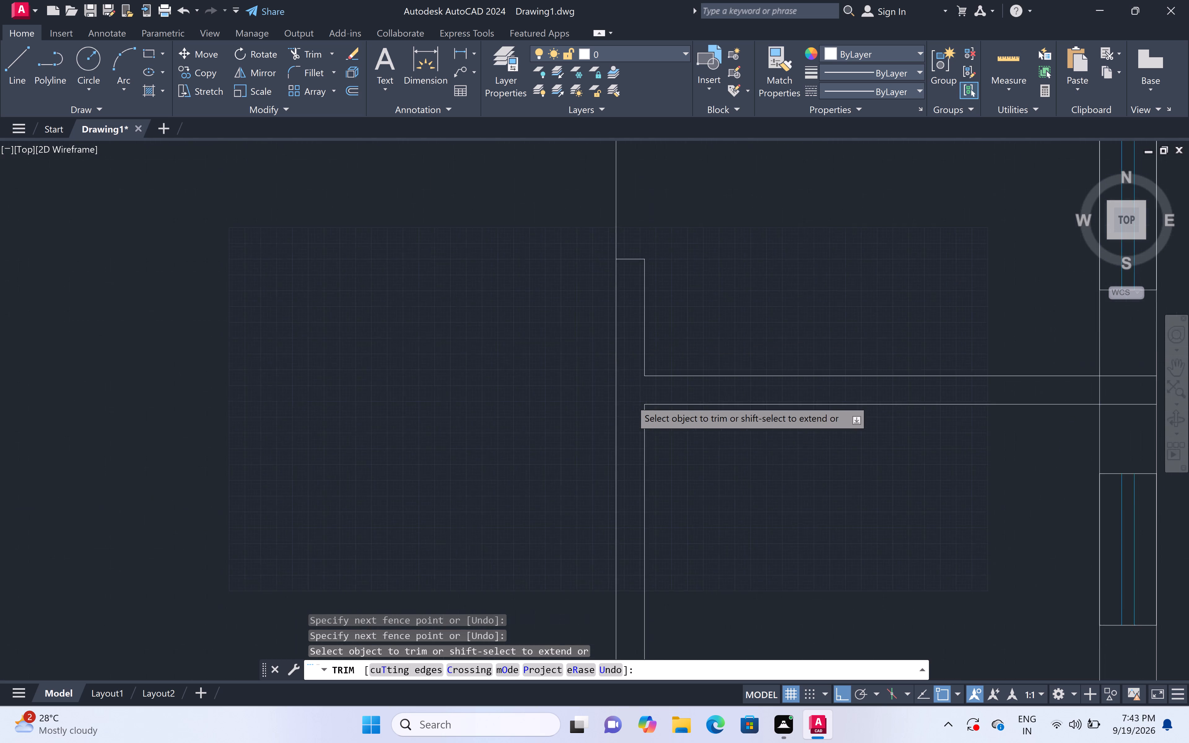
pyautogui.scroll(-2, 631, 400)
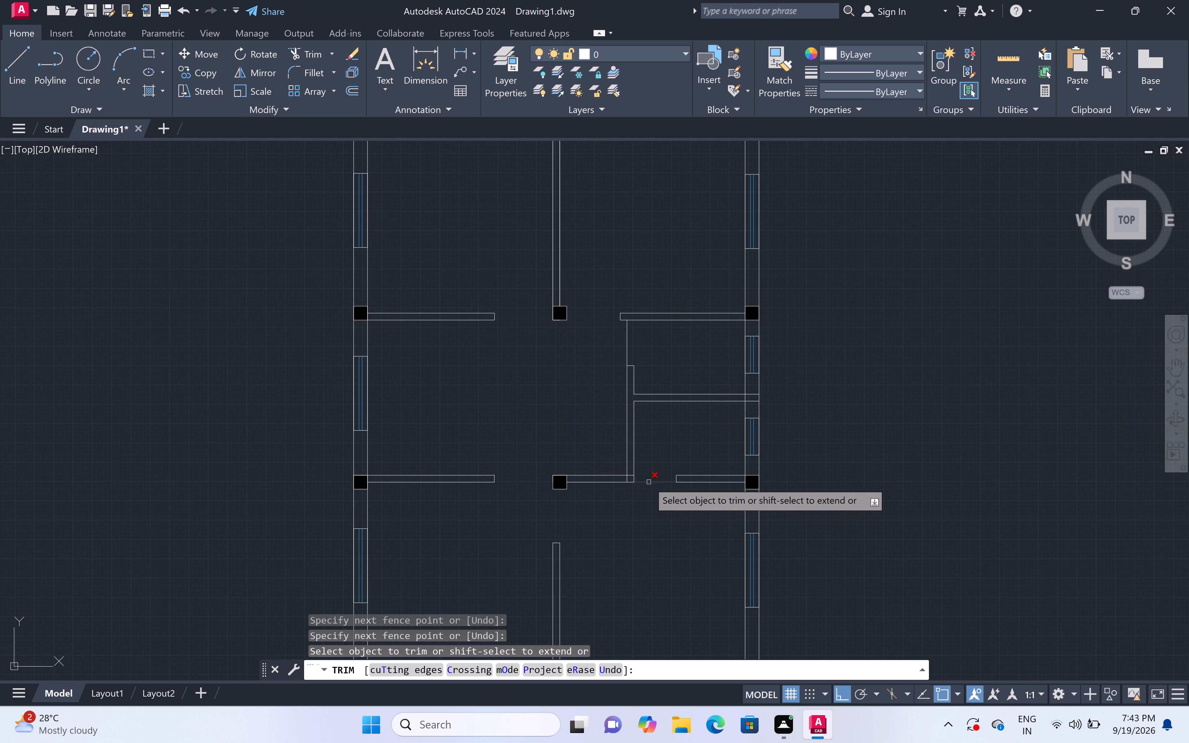
pyautogui.scroll(3, 630, 477)
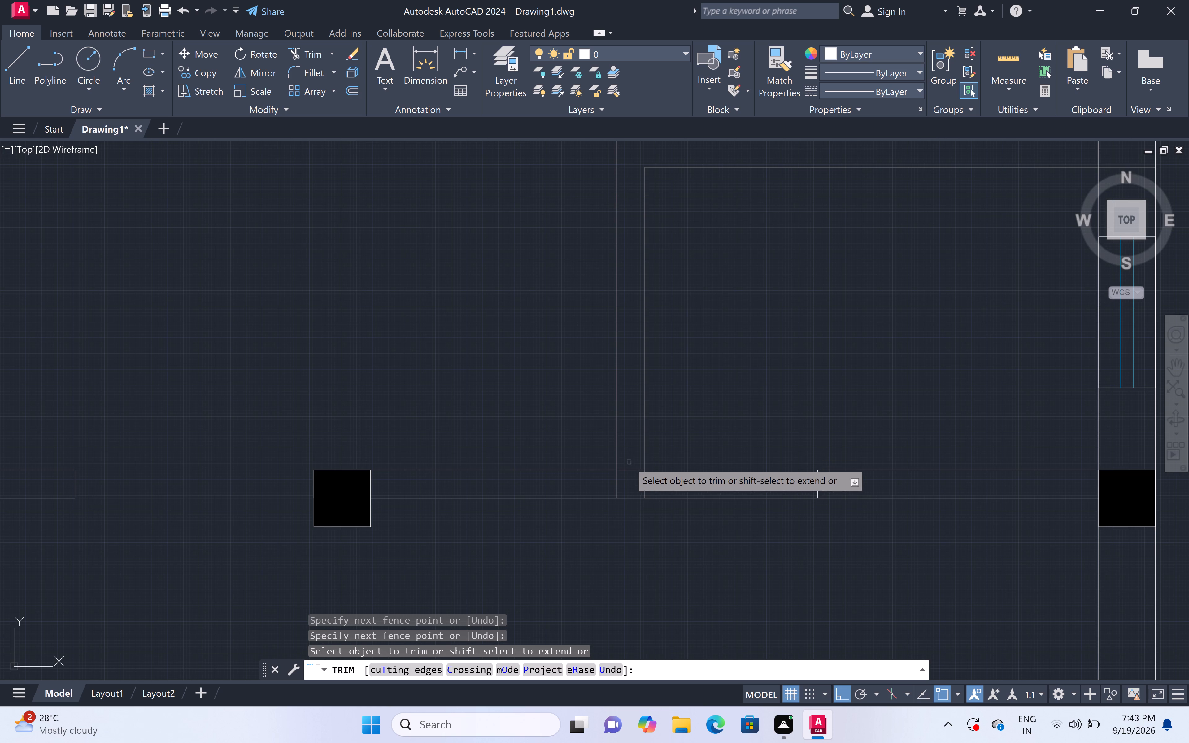
pyautogui.click(631, 470)
pyautogui.click(616, 485)
# Trim the divider's line ends inside the right outer wall and the inner wall line between them, and end the trim.
pyautogui.scroll(-5, 659, 458)
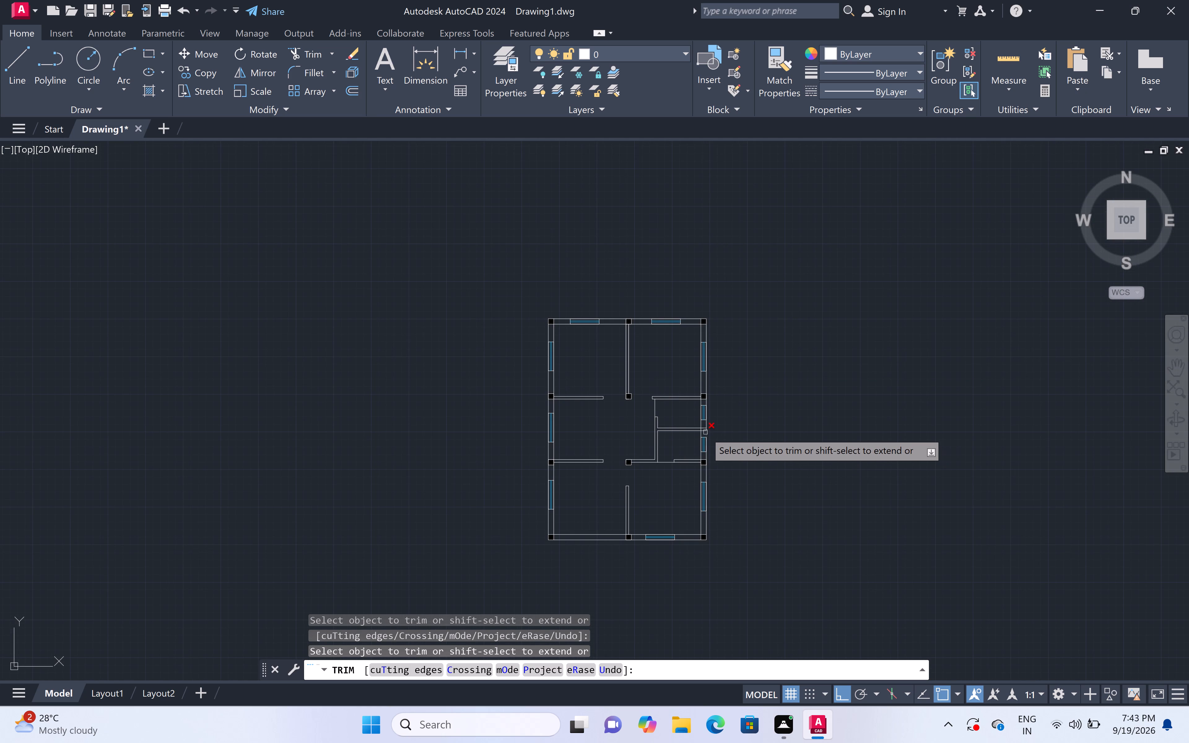
pyautogui.scroll(6, 703, 427)
pyautogui.click(702, 427)
pyautogui.click(710, 521)
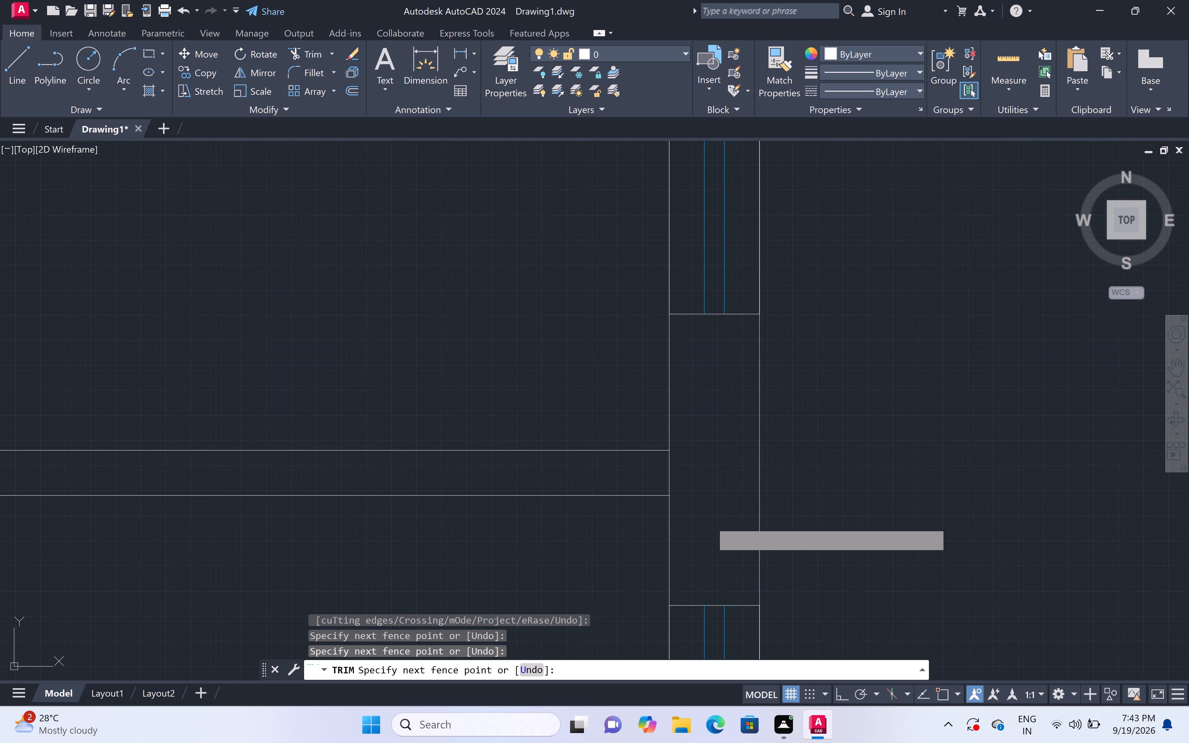
pyautogui.click(696, 458)
pyautogui.click(647, 472)
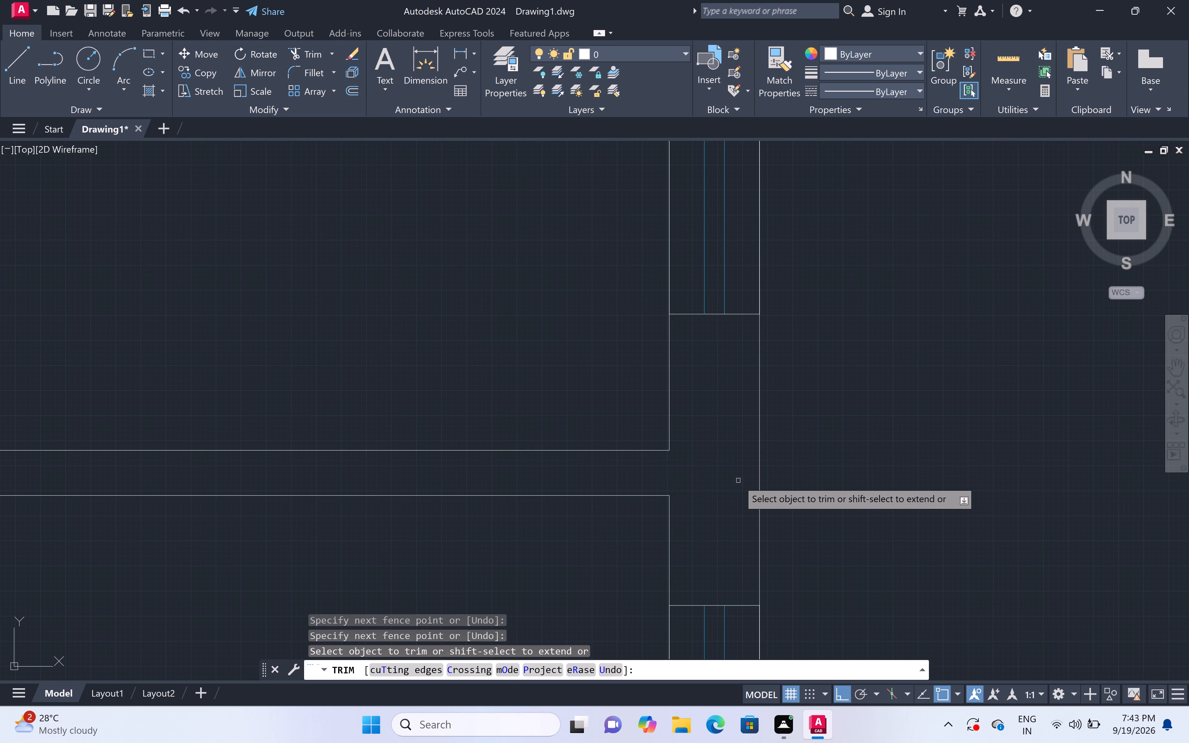
pyautogui.scroll(-6, 738, 480)
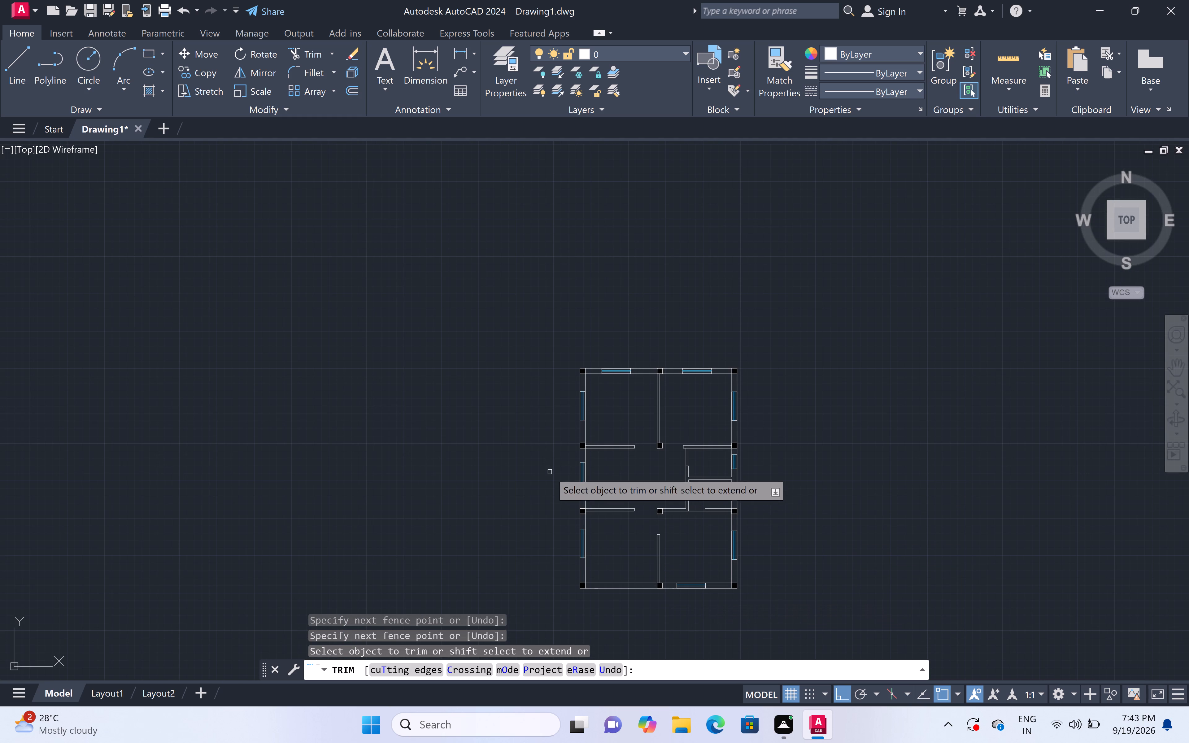
pyautogui.press('Escape')
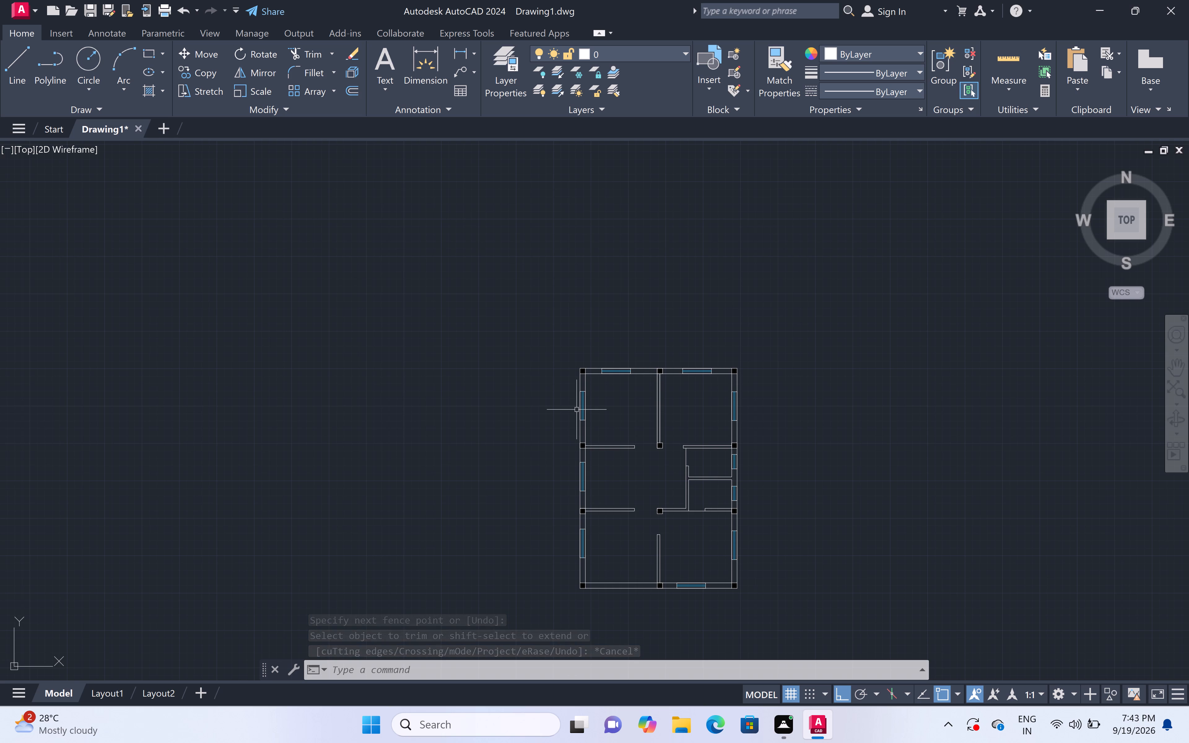
# Start a new hatch and set its type to Pattern.
pyautogui.write('h')
pyautogui.press('space')
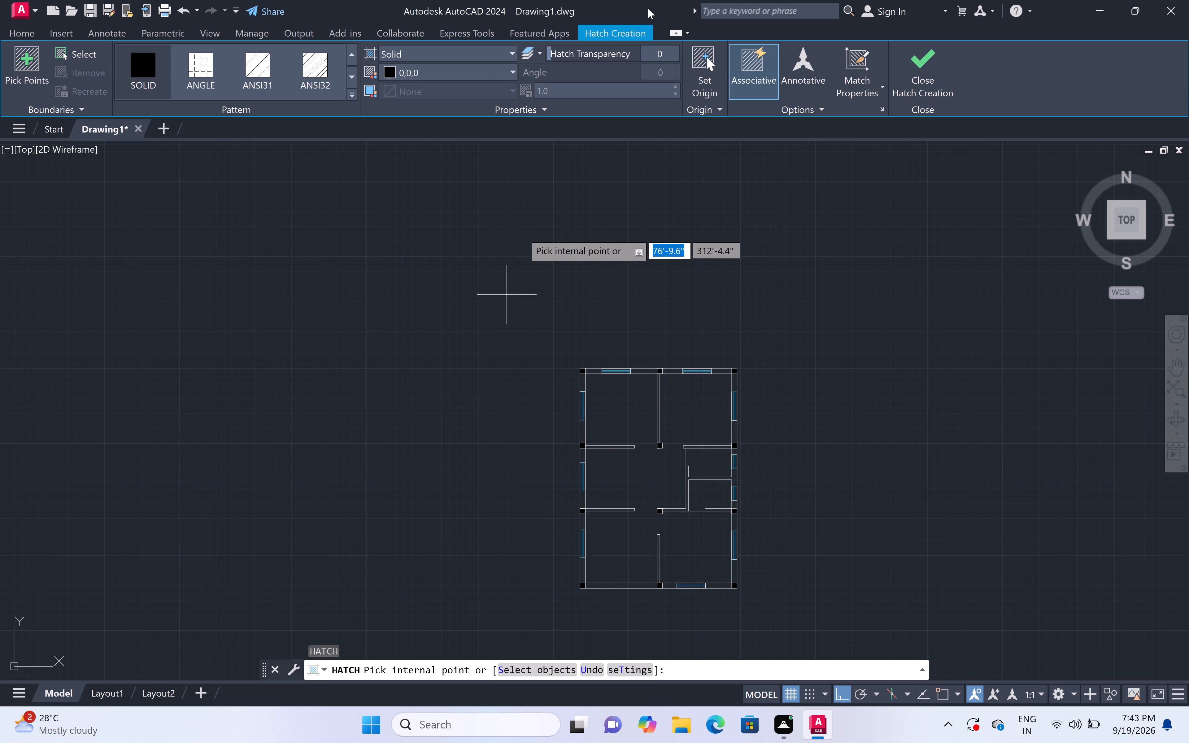
pyautogui.click(508, 50)
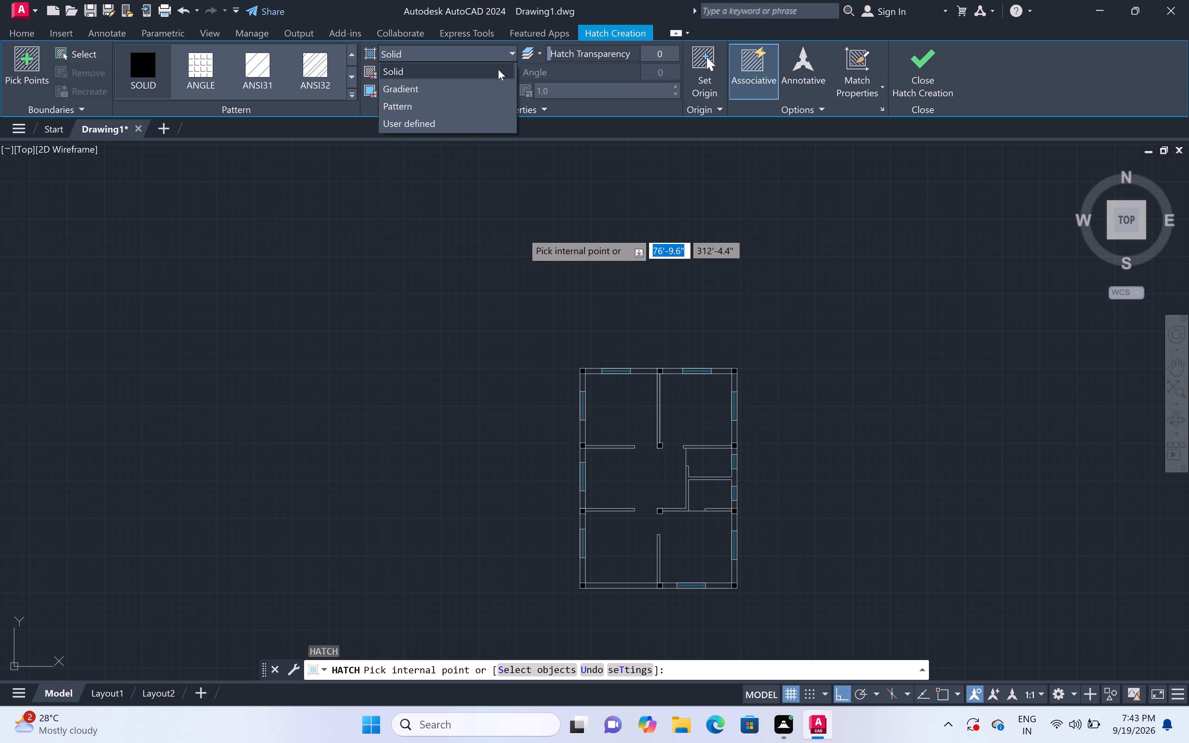
pyautogui.click(490, 106)
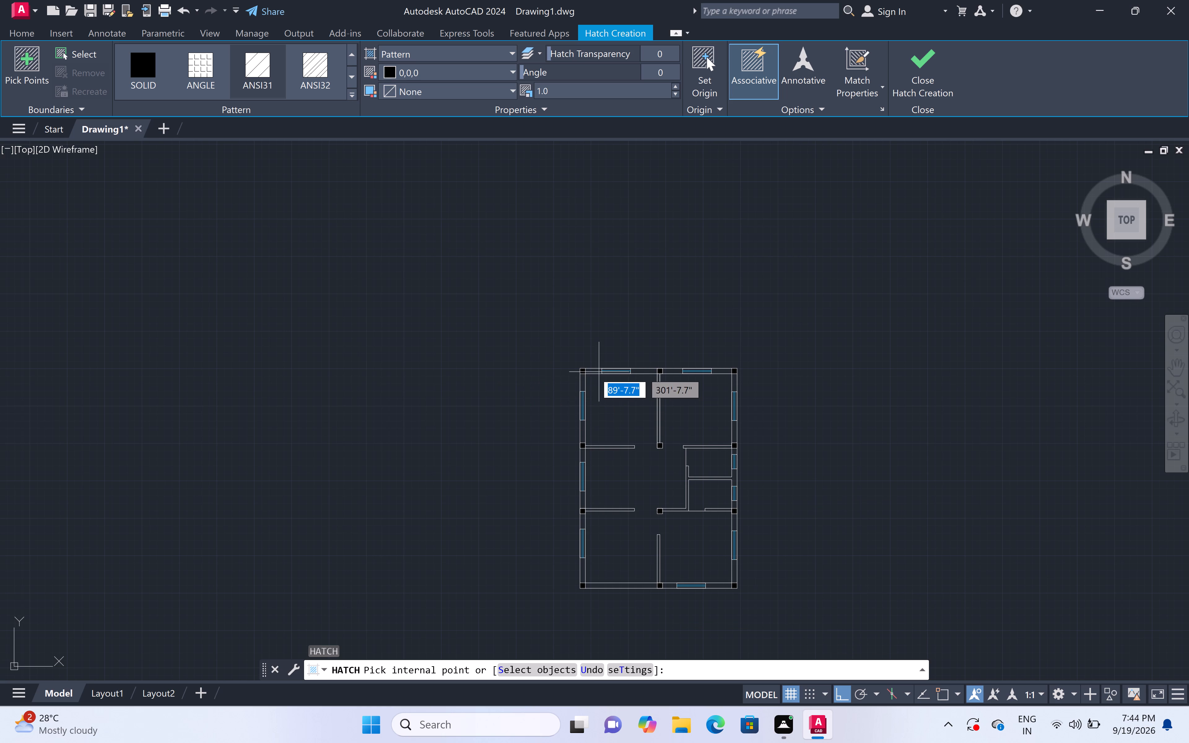
# Browse through the available hatch patterns and choose ANSI37 for the new hatch.
pyautogui.scroll(6, 589, 372)
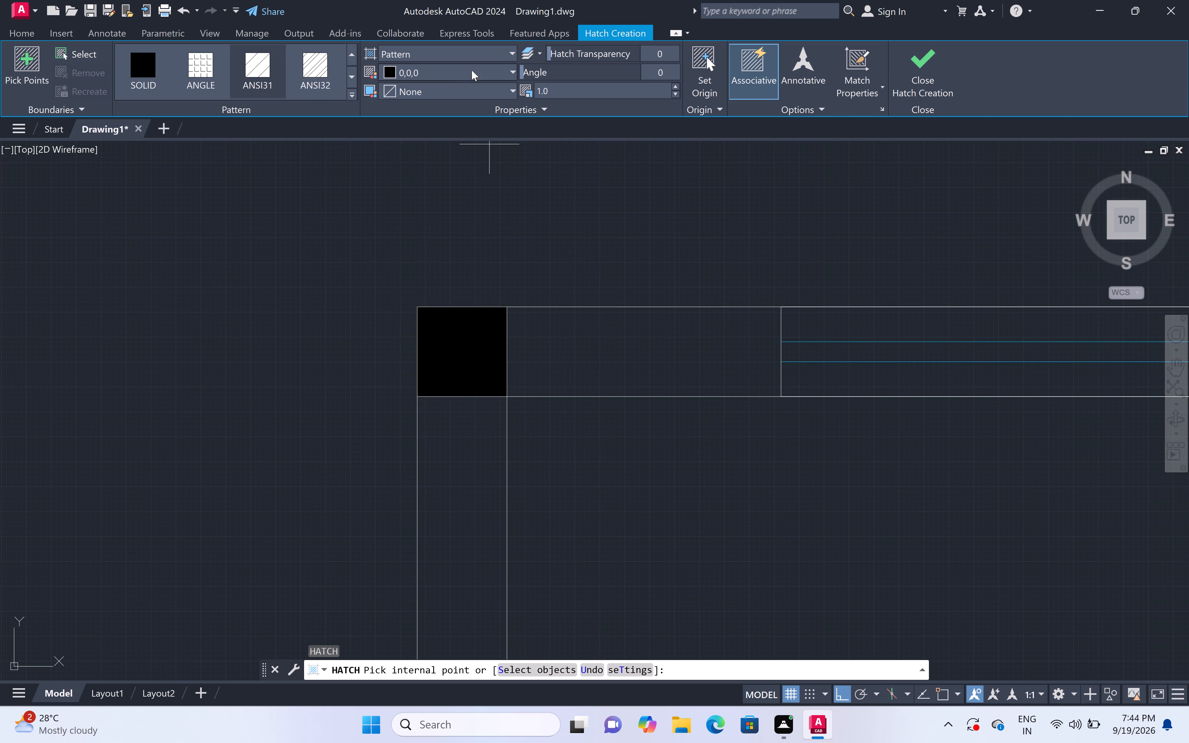
pyautogui.click(516, 45)
pyautogui.doubleClick(352, 75)
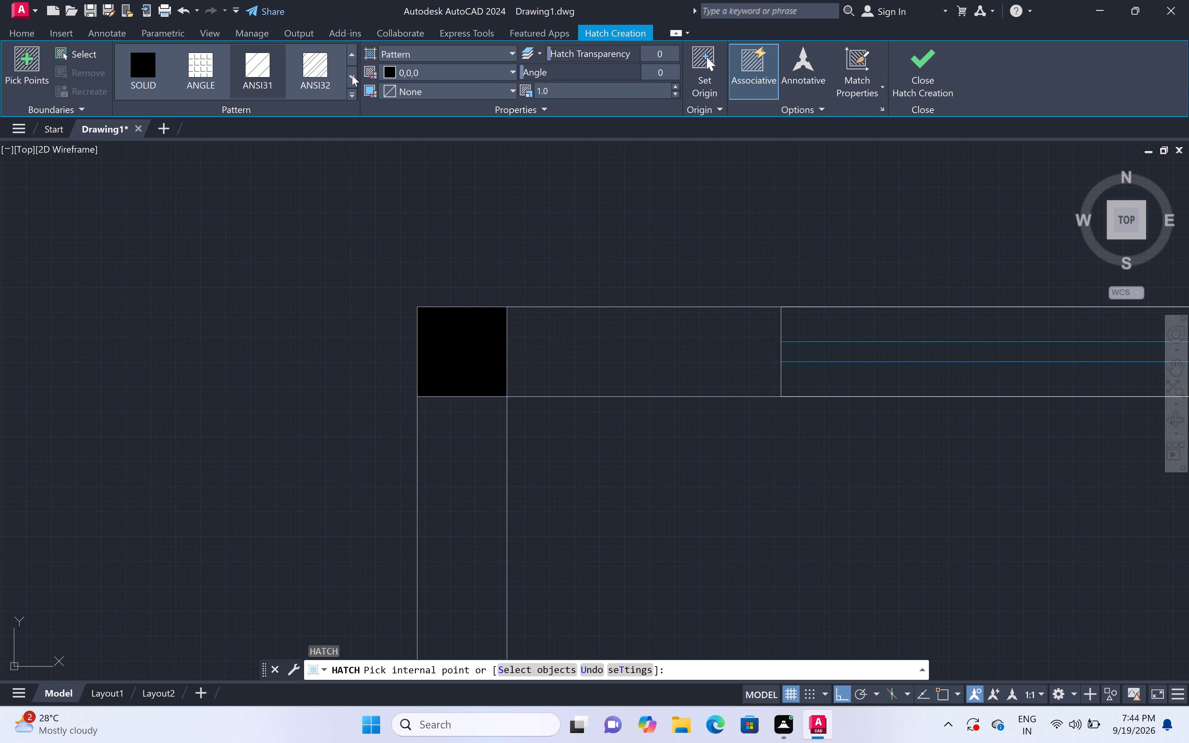
pyautogui.doubleClick(352, 75)
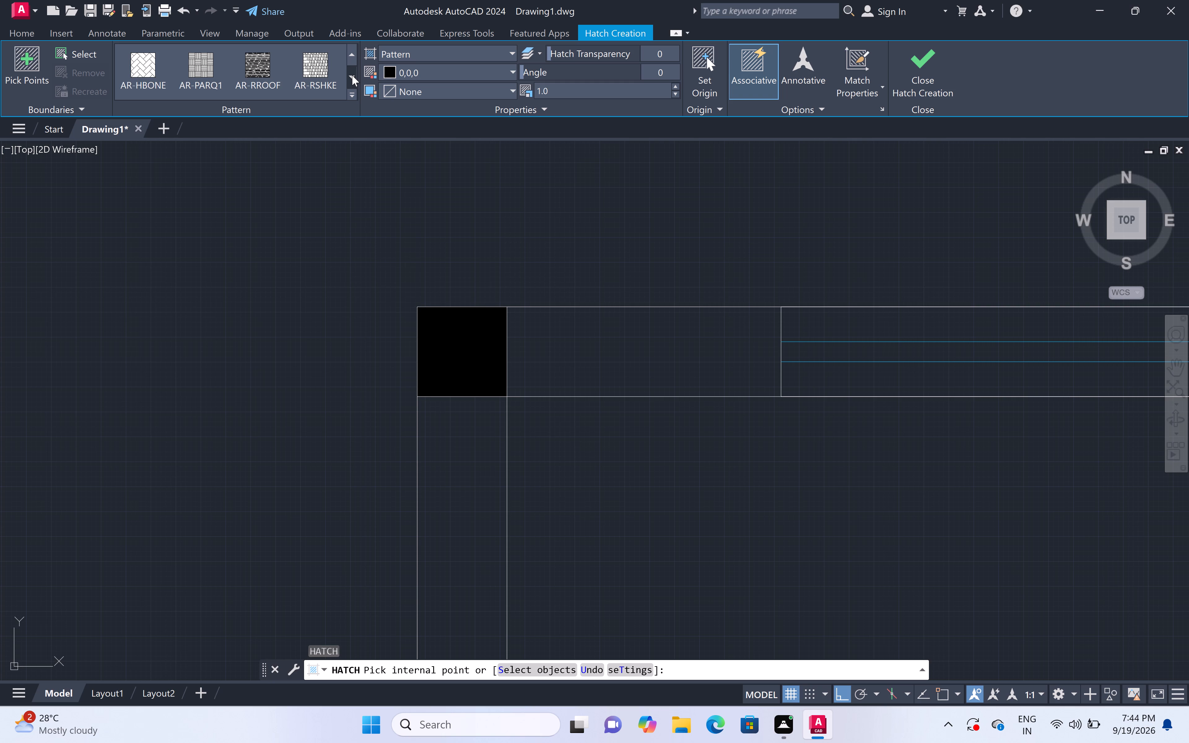
pyautogui.doubleClick(351, 75)
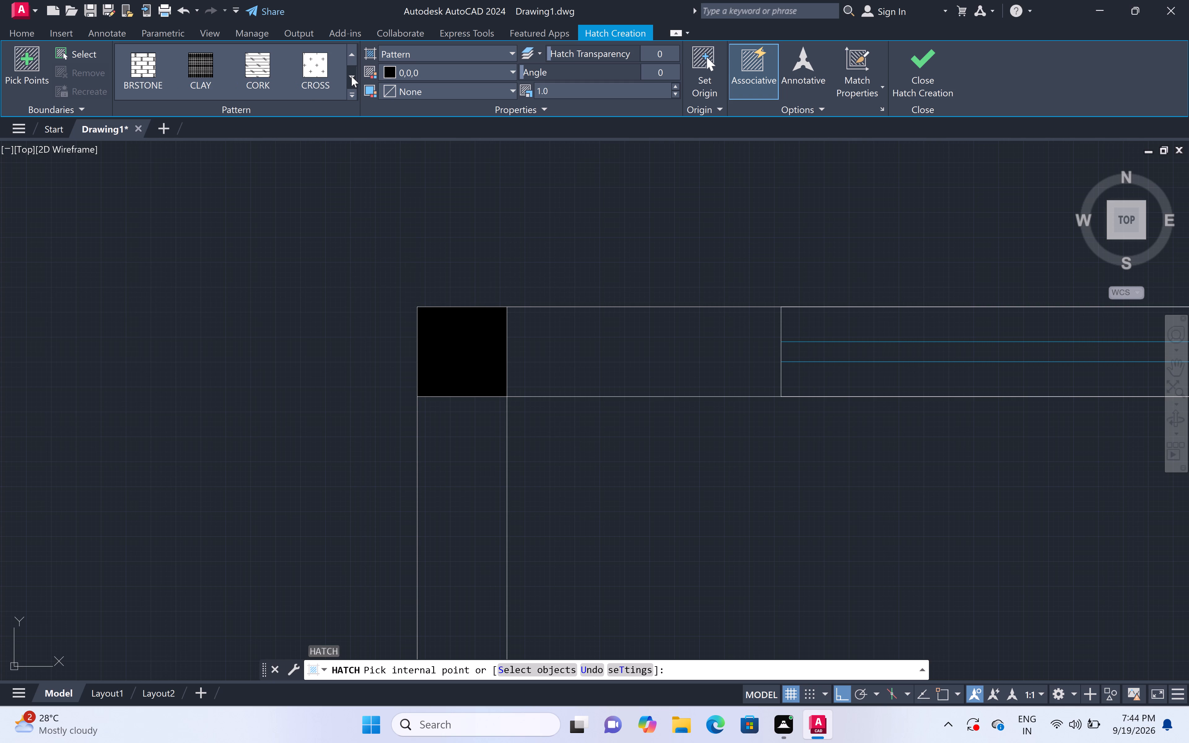
pyautogui.click(351, 76)
pyautogui.doubleClick(351, 76)
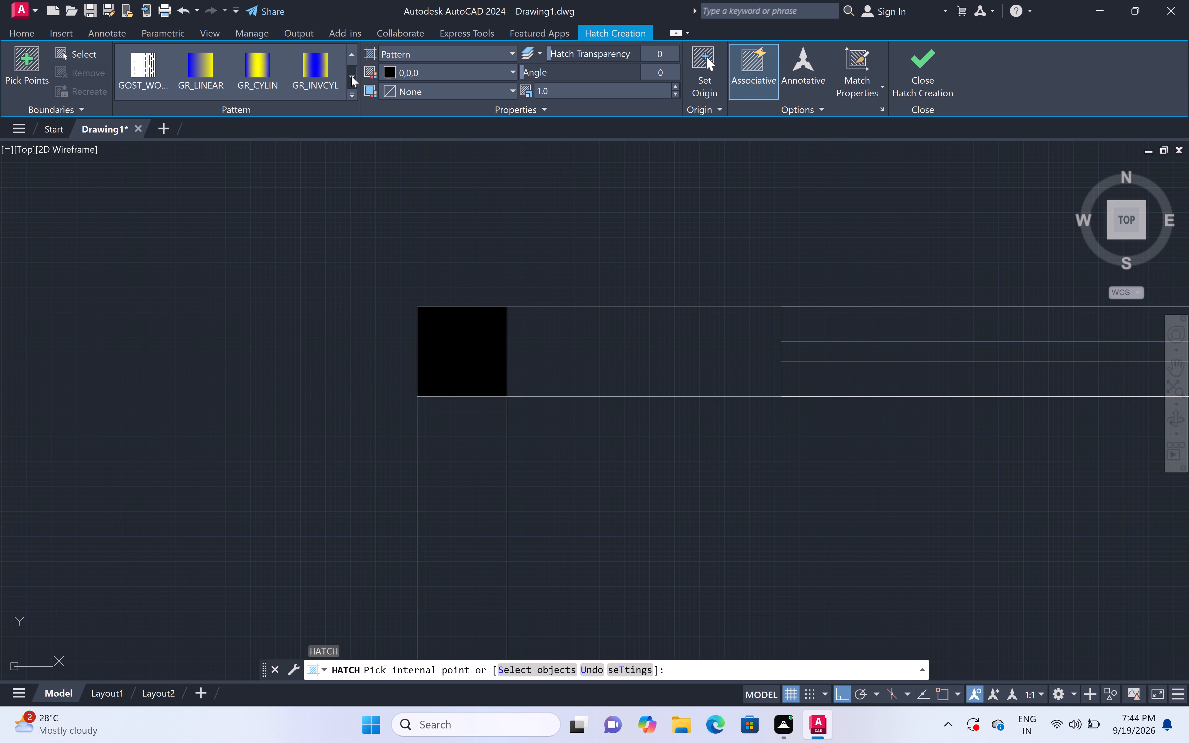
pyautogui.doubleClick(351, 76)
pyautogui.click(351, 76)
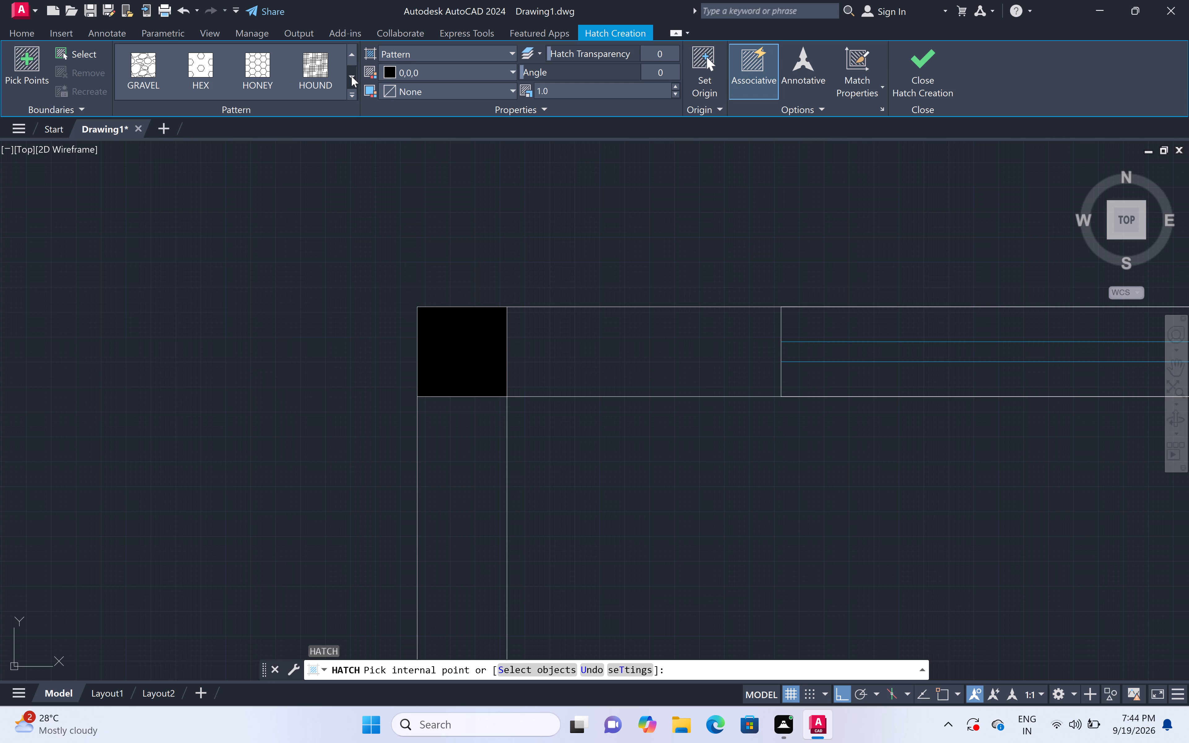
pyautogui.doubleClick(351, 76)
pyautogui.click(351, 76)
pyautogui.doubleClick(351, 77)
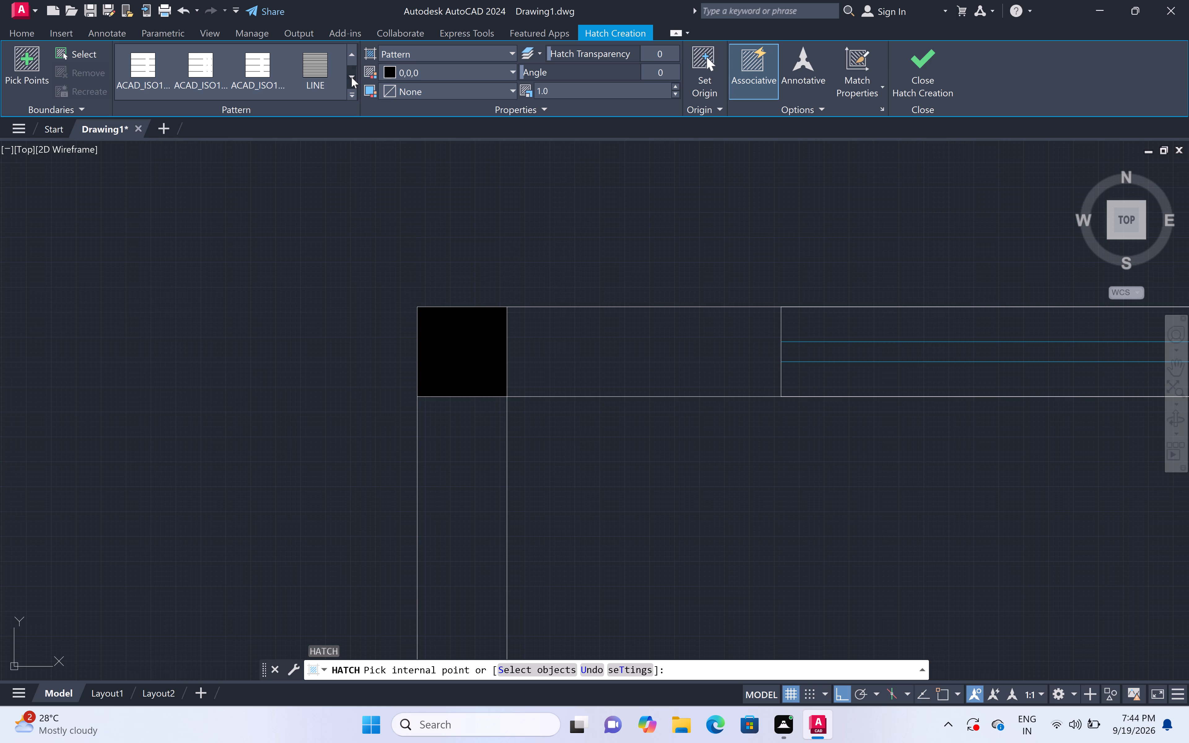
pyautogui.doubleClick(351, 77)
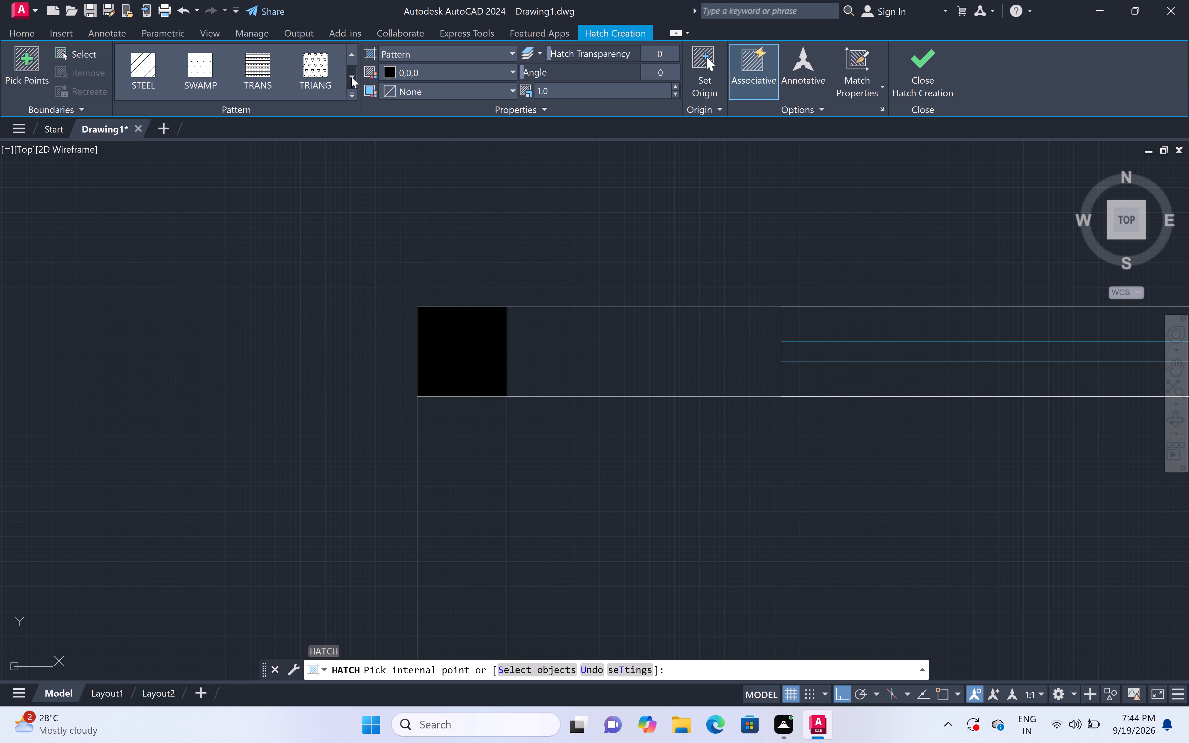
pyautogui.doubleClick(351, 77)
pyautogui.click(351, 77)
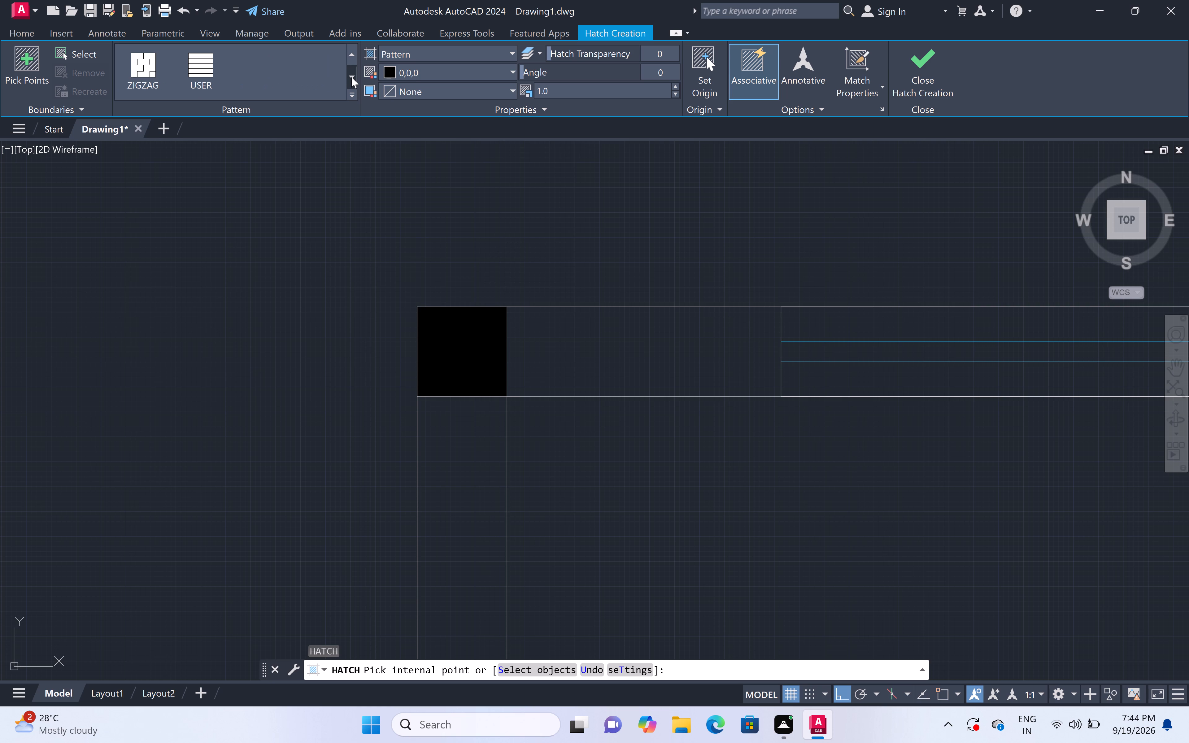
pyautogui.doubleClick(350, 50)
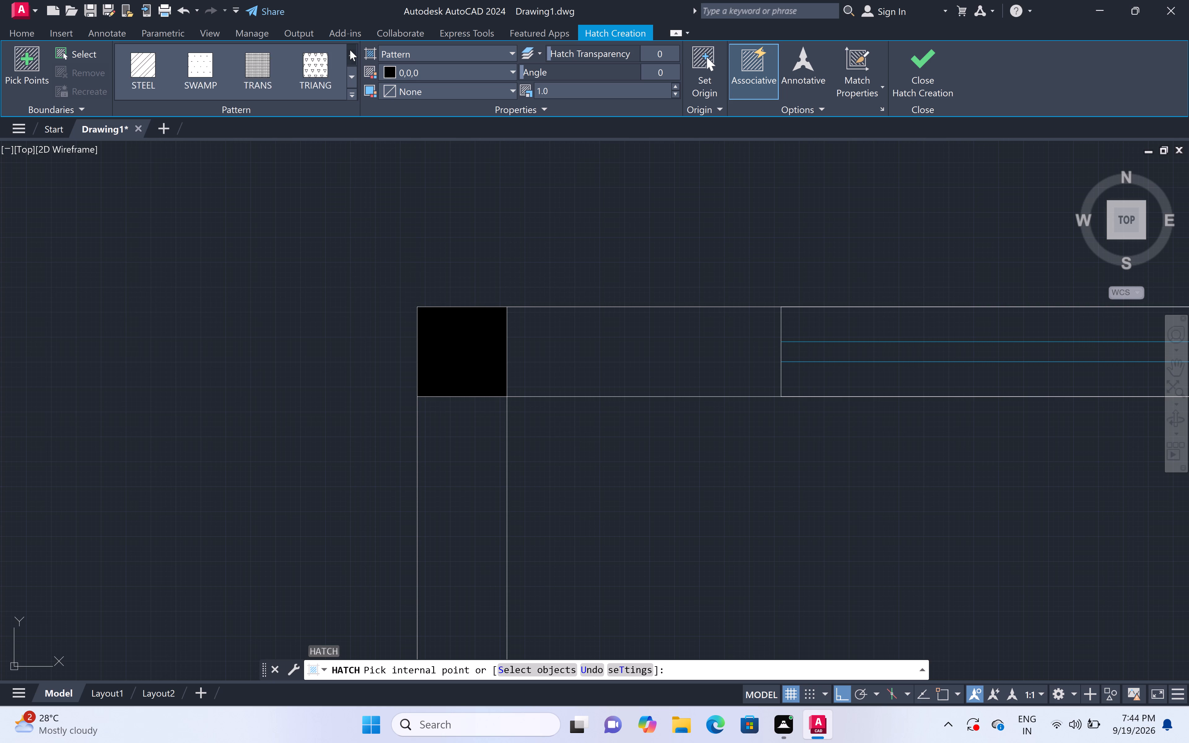
pyautogui.doubleClick(350, 50)
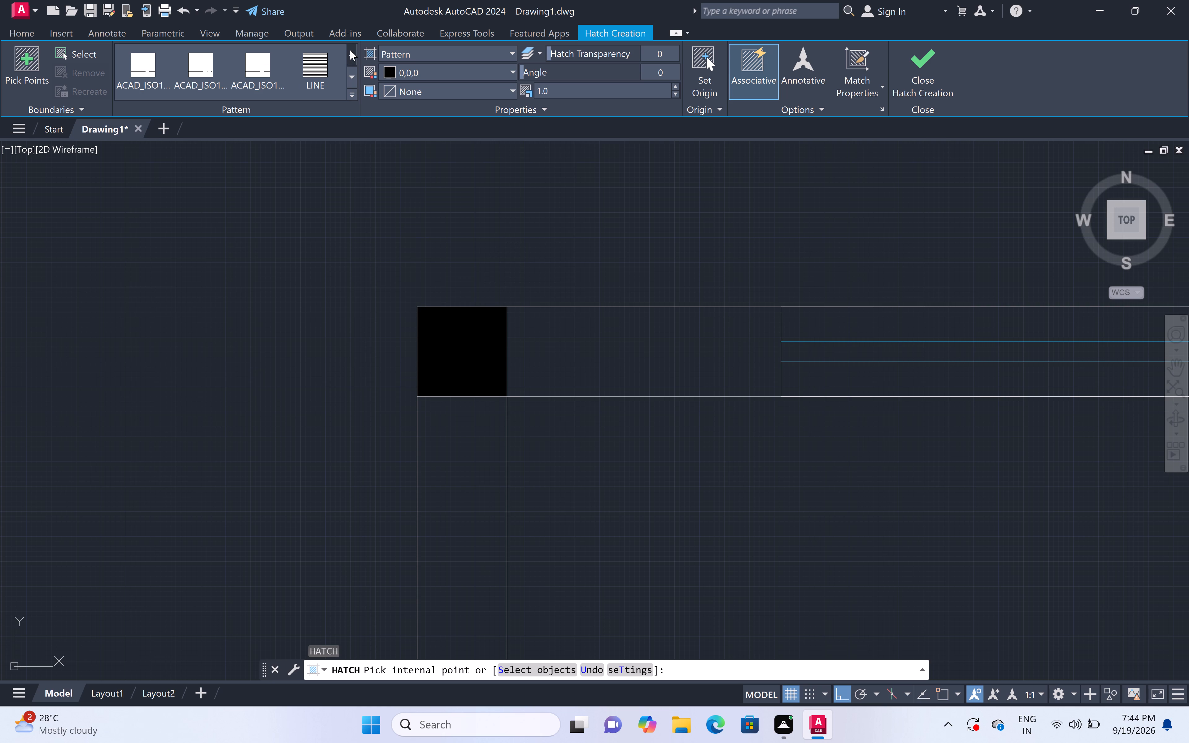
pyautogui.doubleClick(350, 51)
pyautogui.doubleClick(349, 50)
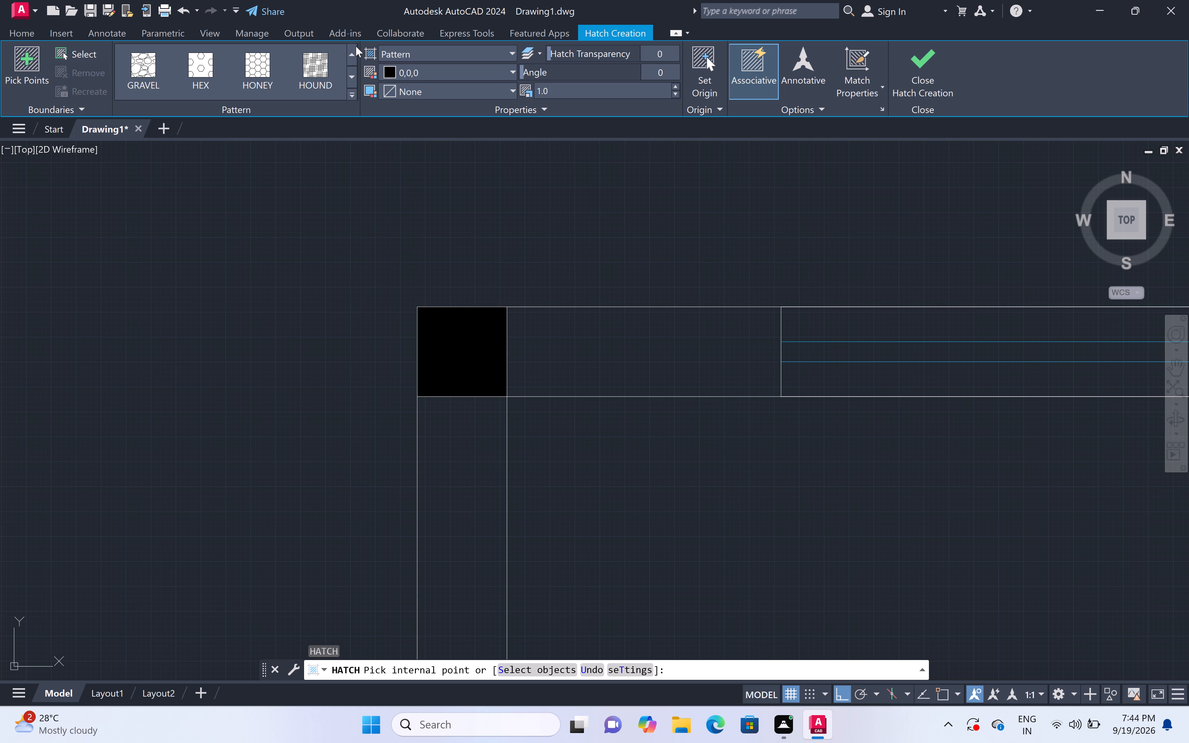
pyautogui.doubleClick(350, 52)
pyautogui.doubleClick(350, 52)
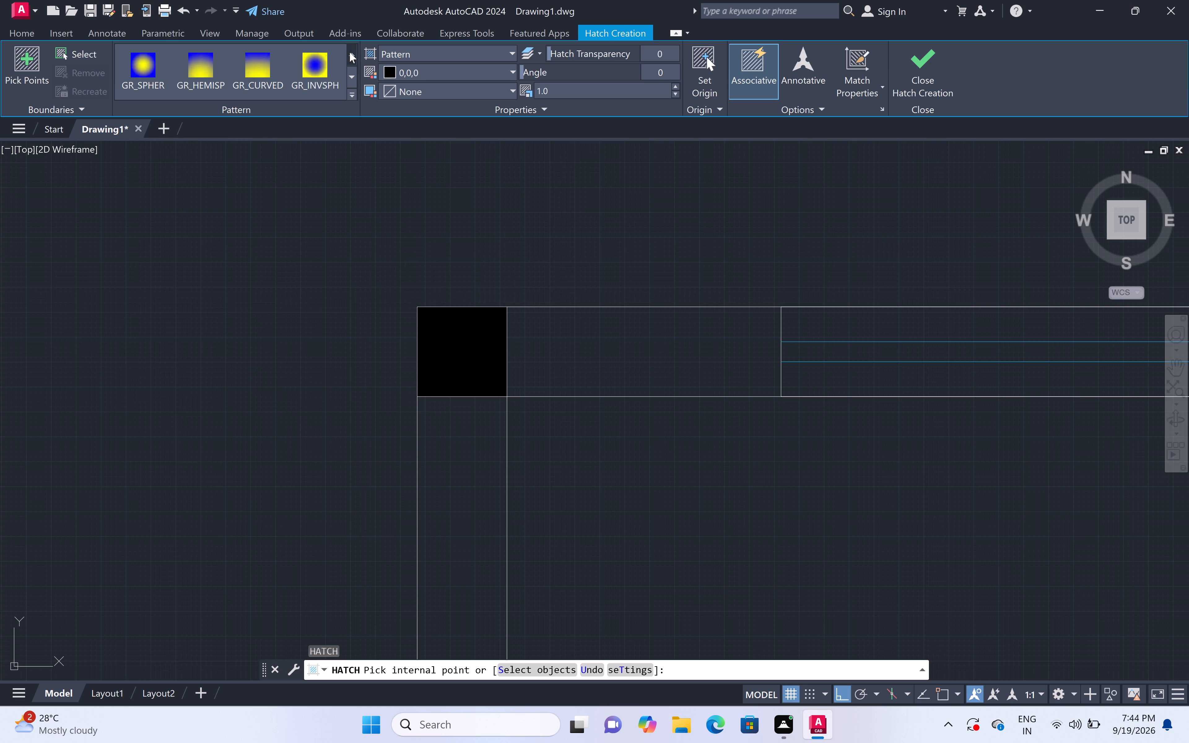
pyautogui.click(350, 52)
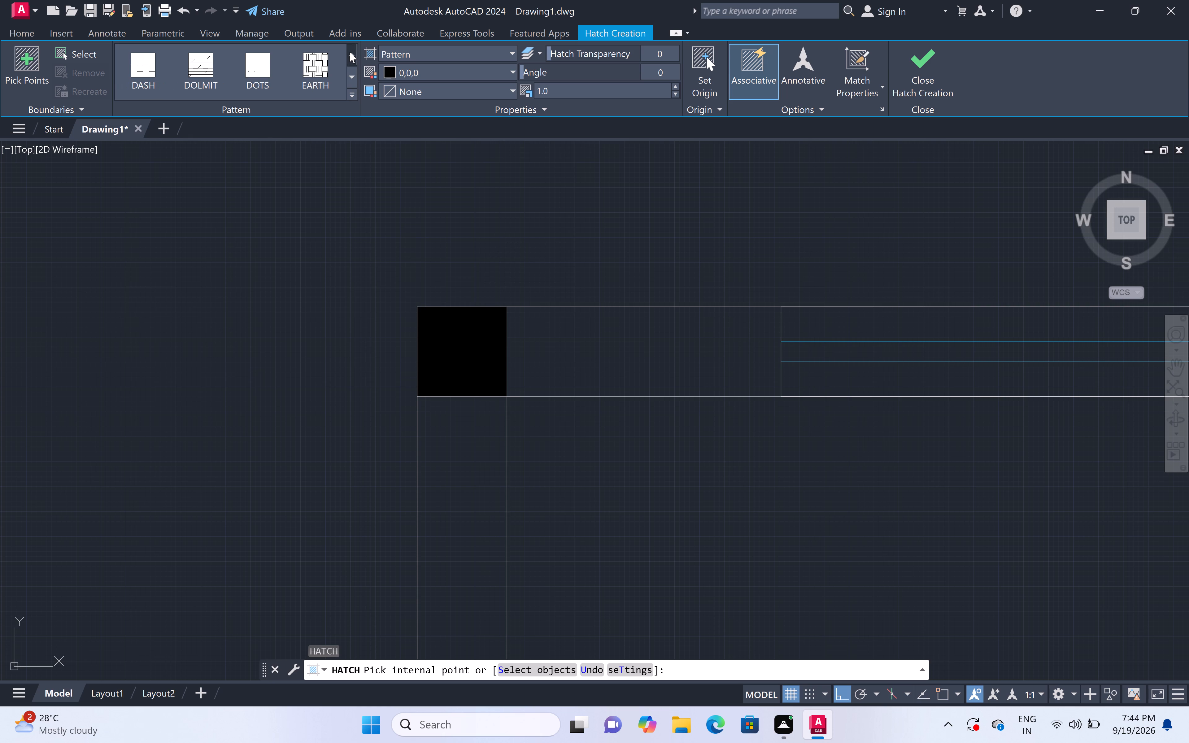
pyautogui.click(350, 52)
pyautogui.doubleClick(350, 52)
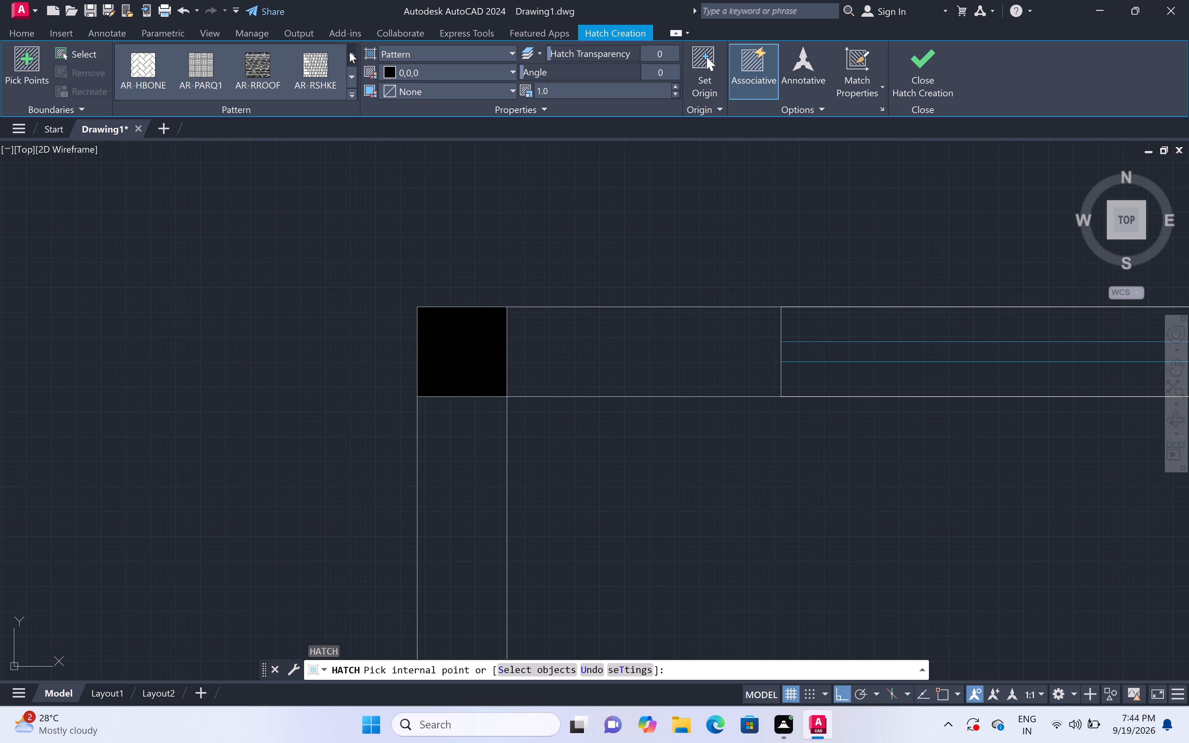
pyautogui.click(350, 52)
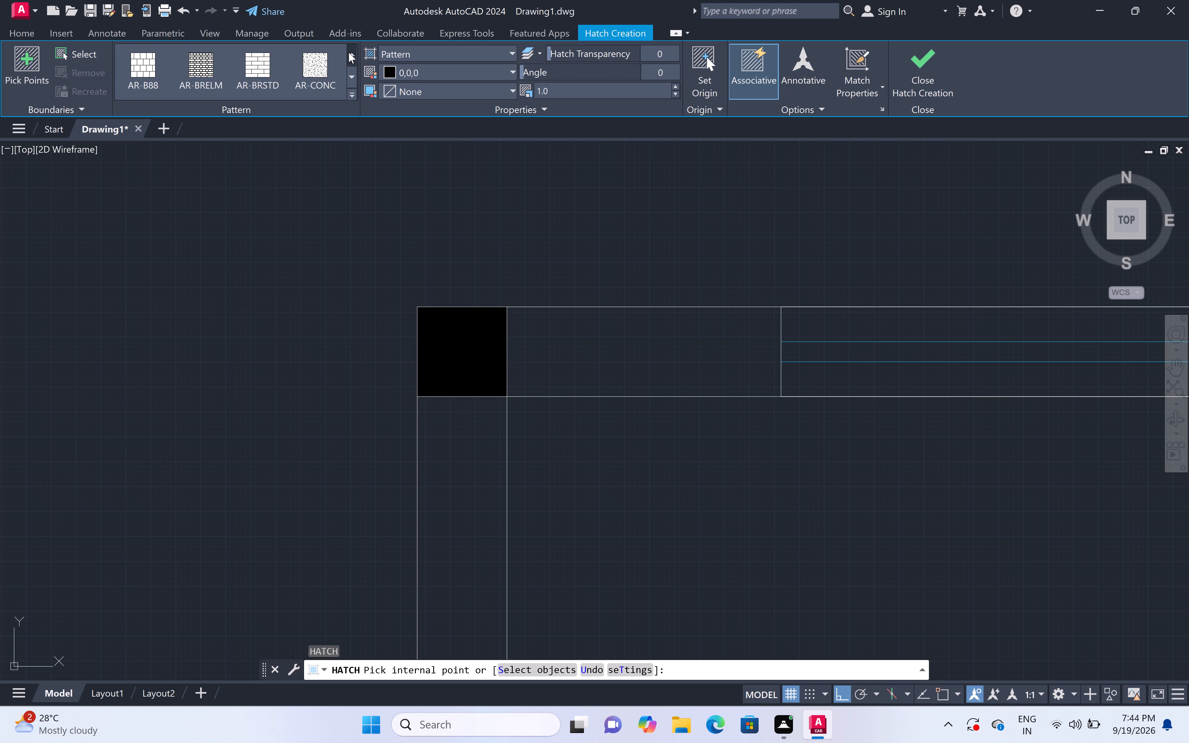
pyautogui.click(349, 52)
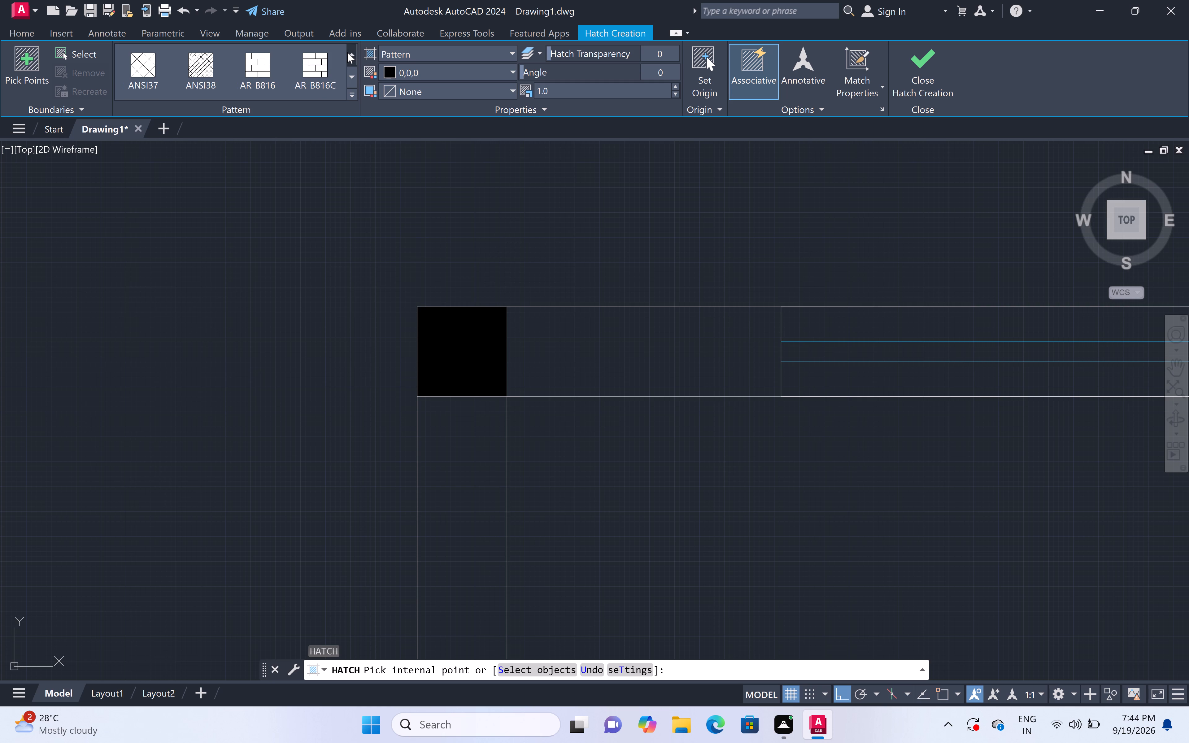
pyautogui.click(133, 65)
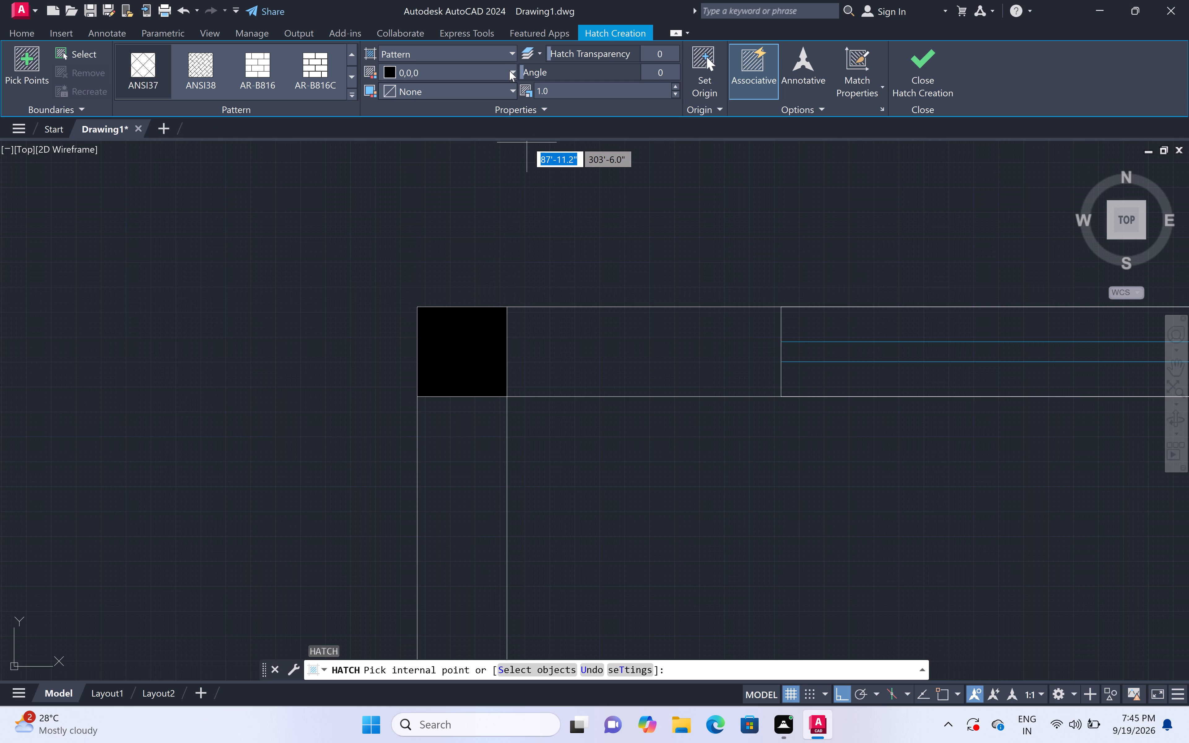
# Set the hatch colour to red 237,31,36.
pyautogui.click(511, 65)
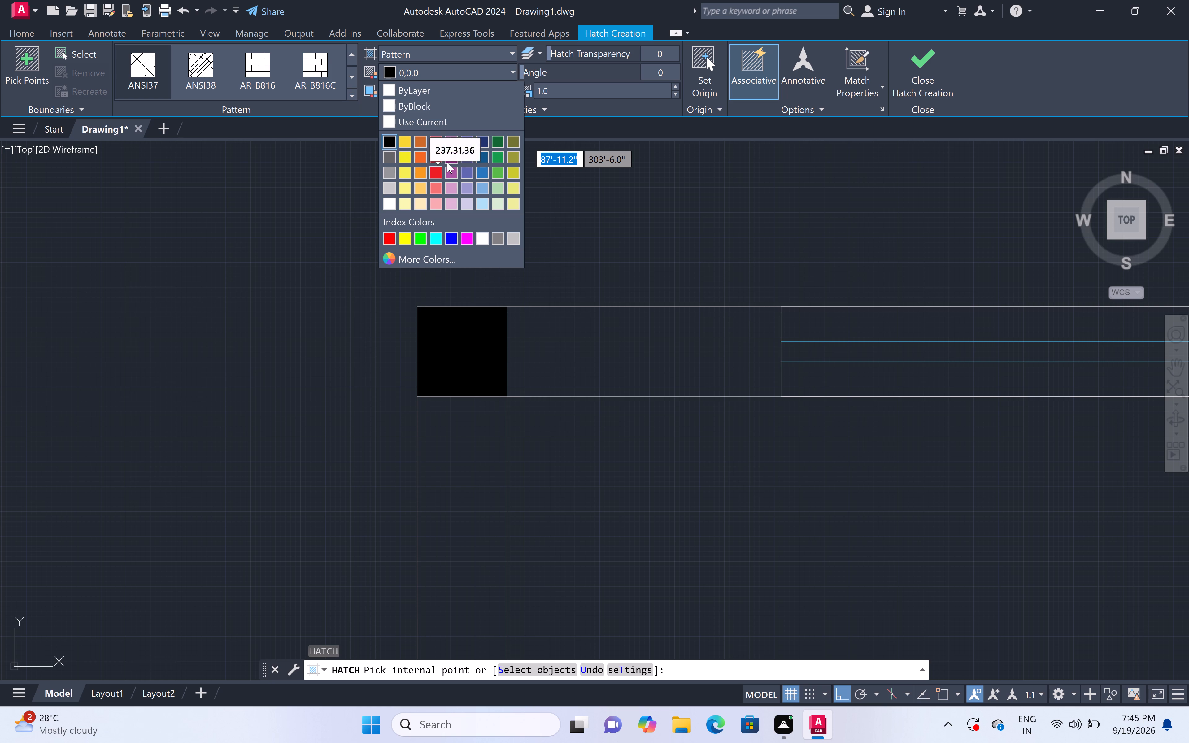
pyautogui.doubleClick(434, 171)
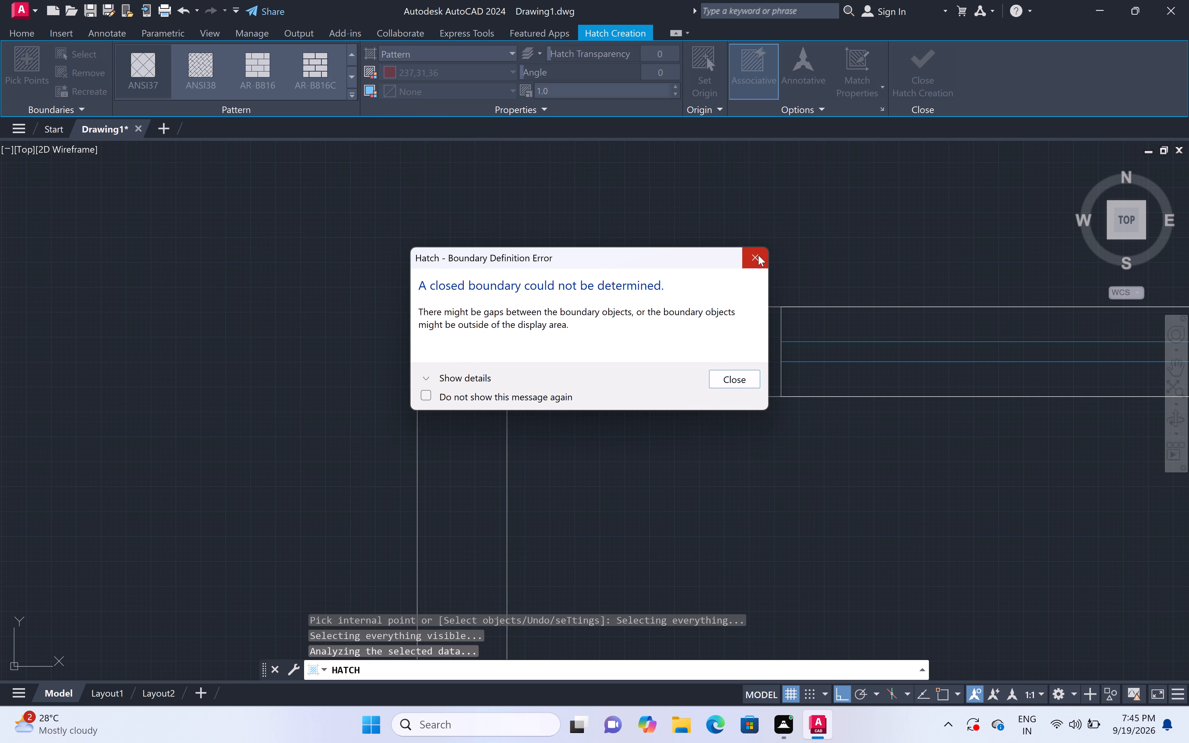
pyautogui.doubleClick(758, 255)
pyautogui.doubleClick(661, 367)
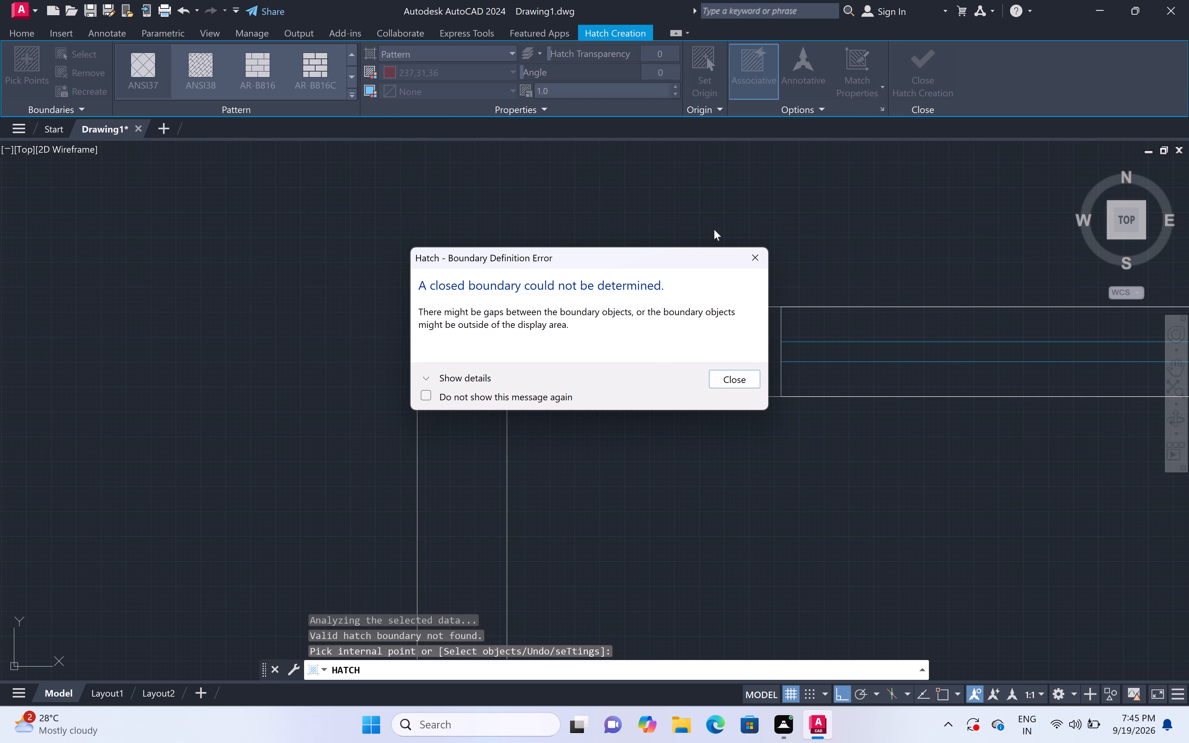
pyautogui.click(753, 259)
# Hatch the top outer wall segment between the upper left corner column and the first window, with the scale set to 20.
pyautogui.click(687, 353)
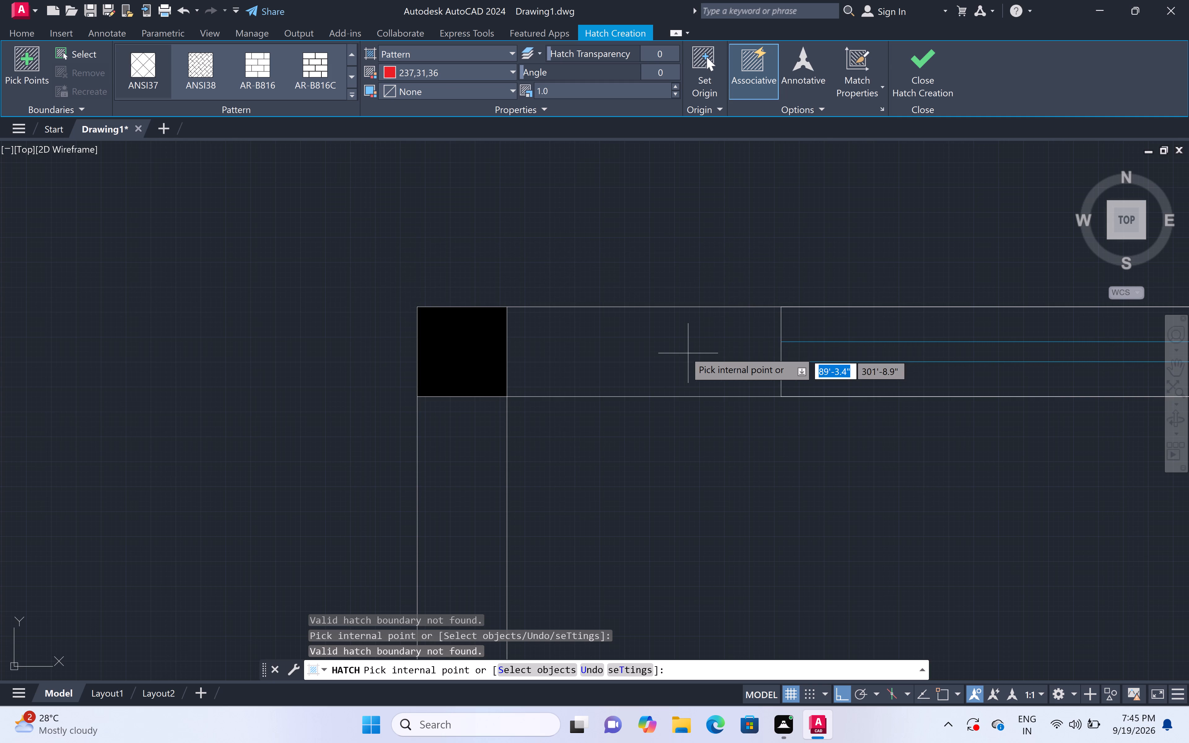
pyautogui.click(588, 86)
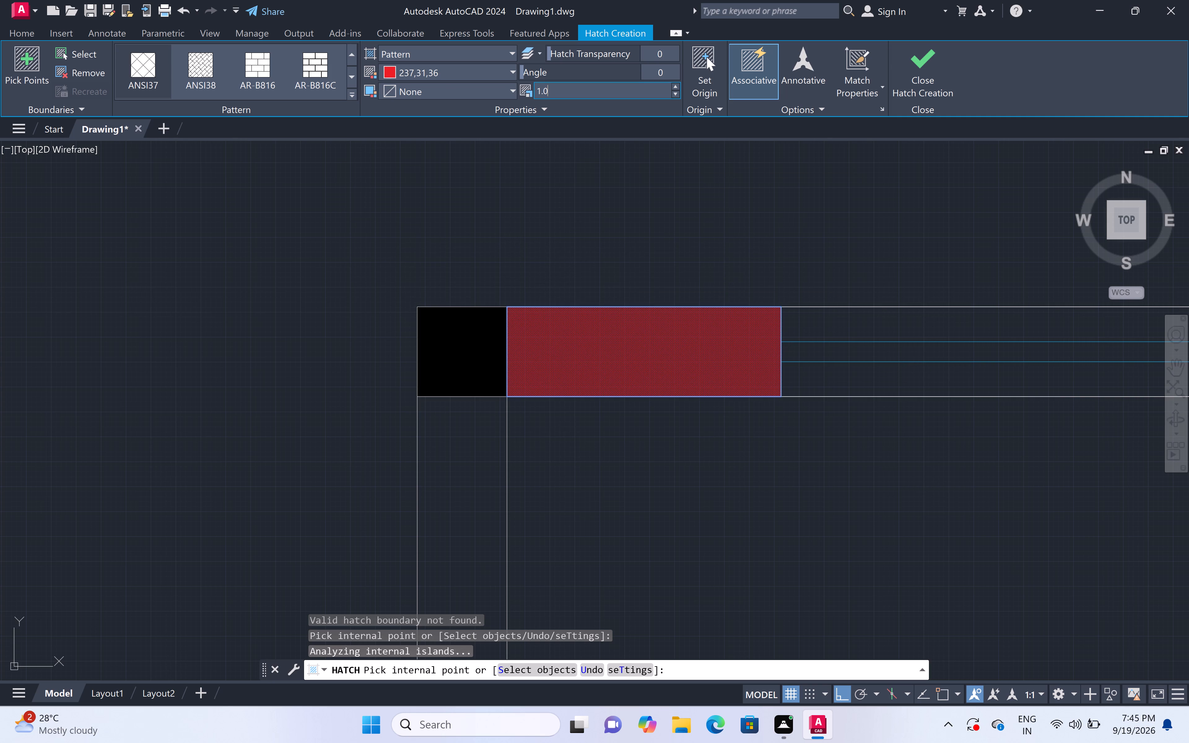
pyautogui.press('BackSpace')
pyautogui.press('BackSpace')
pyautogui.press('BackSpace')
pyautogui.press('BackSpace')
pyautogui.press('BackSpace')
pyautogui.press('BackSpace')
pyautogui.press('BackSpace')
pyautogui.press('BackSpace')
pyautogui.press('BackSpace')
pyautogui.press('BackSpace')
pyautogui.press('BackSpace')
pyautogui.press('BackSpace')
pyautogui.write('20')
pyautogui.click(663, 386)
# Add the left wall segment below the corner column and the top wall segment between the first window and middle column to the hatch.
pyautogui.scroll(-2, 663, 381)
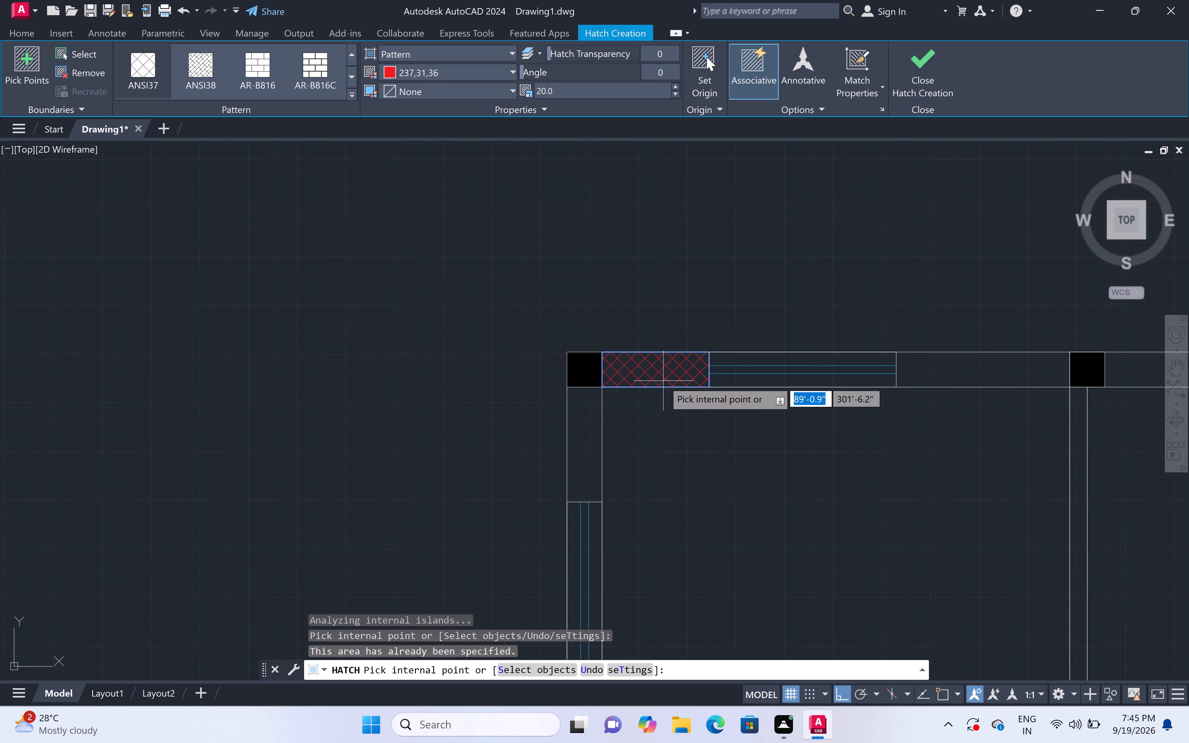
pyautogui.click(569, 461)
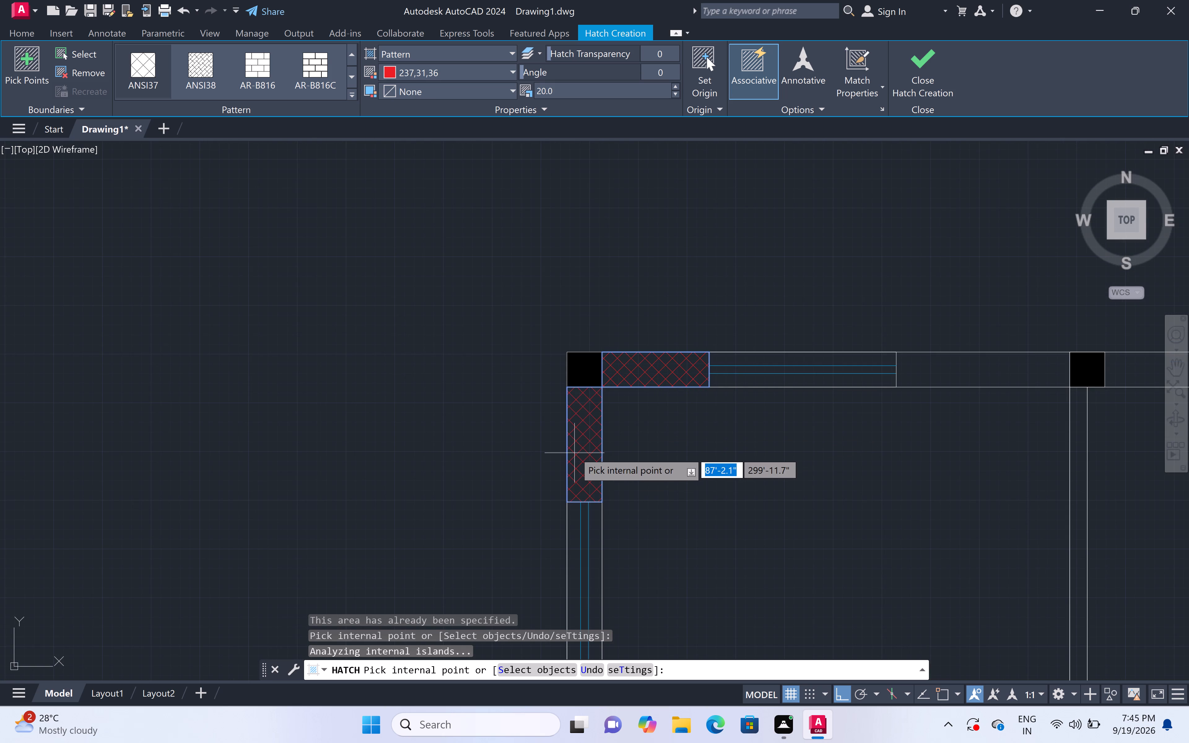
pyautogui.scroll(-5, 574, 452)
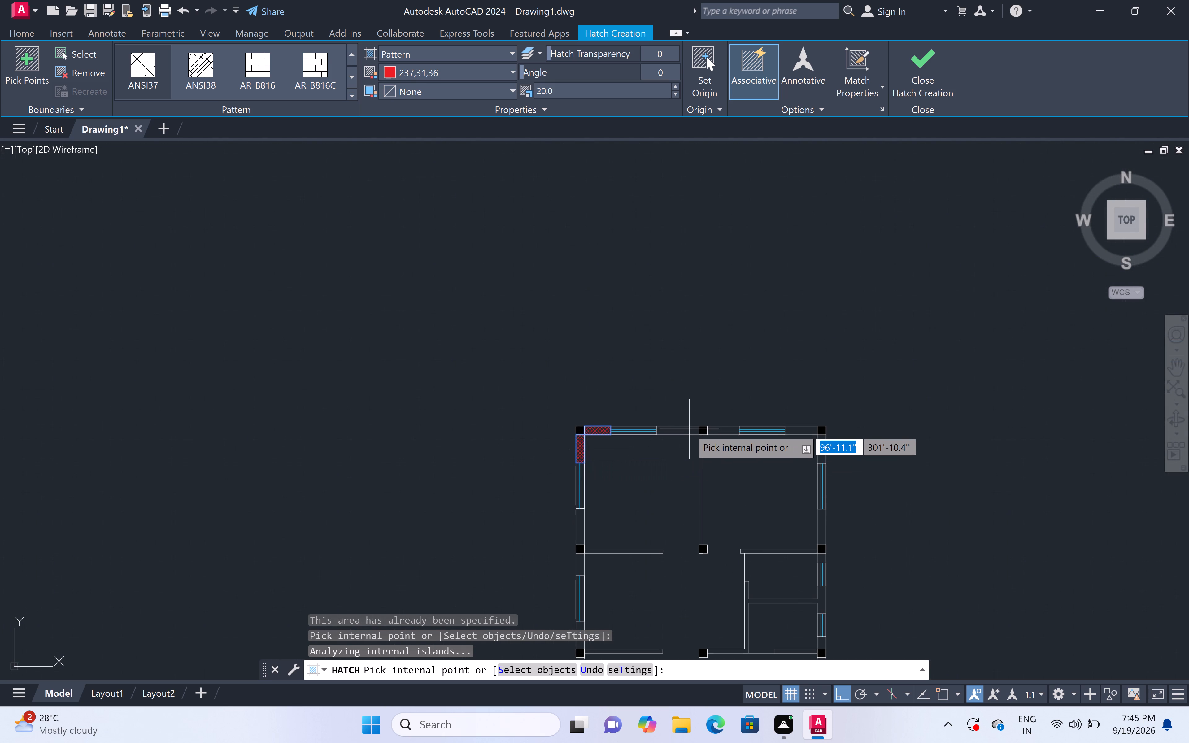
pyautogui.click(687, 429)
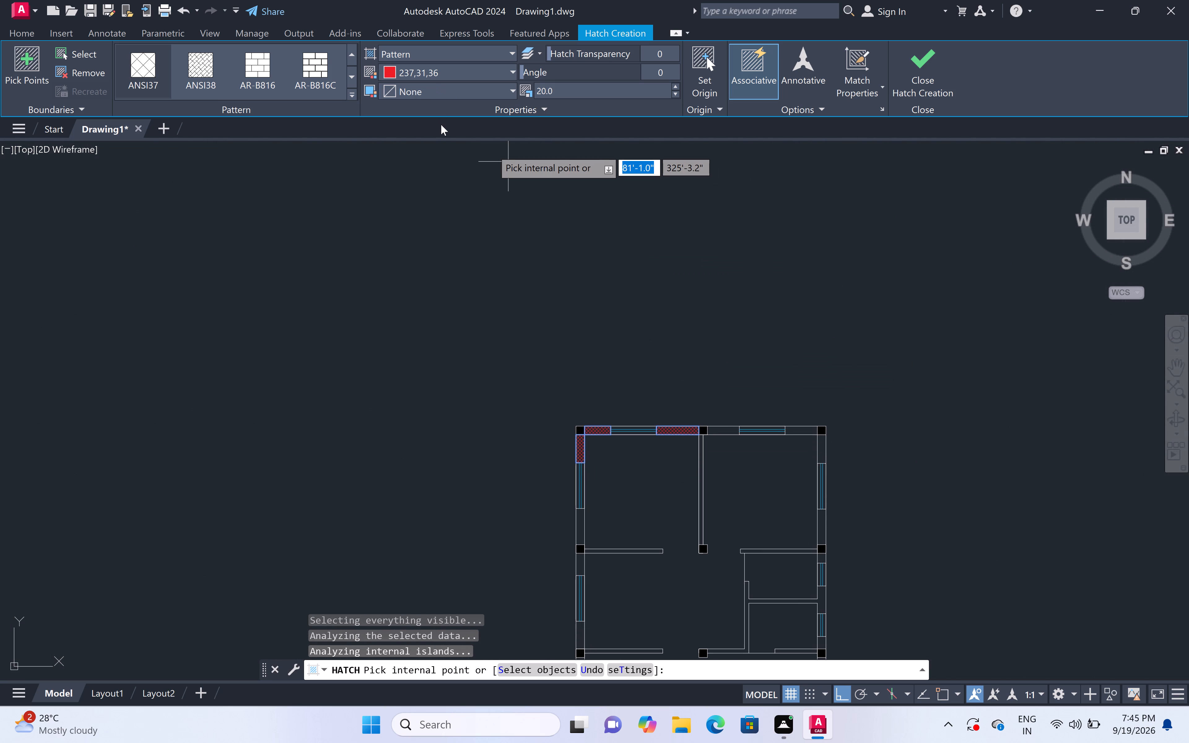
# Set the hatch pattern scale to 25.
pyautogui.click(557, 88)
pyautogui.press('BackSpace')
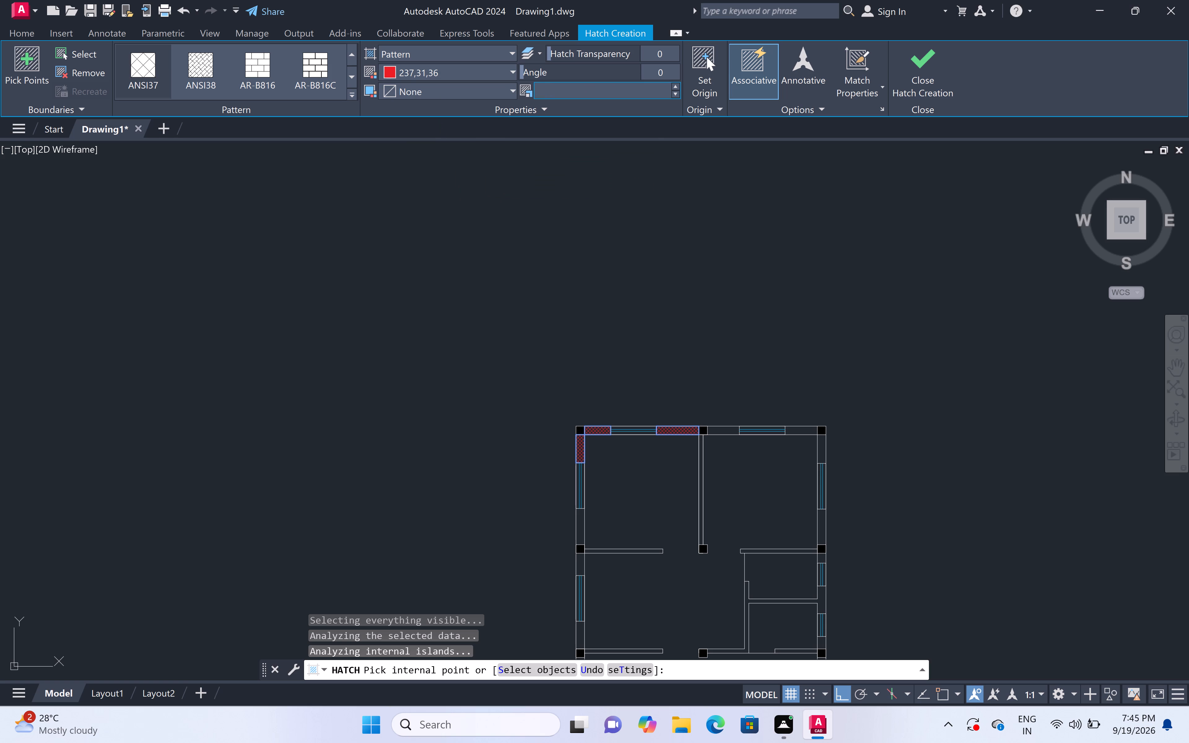
pyautogui.write('25')
pyautogui.scroll(2, 629, 463)
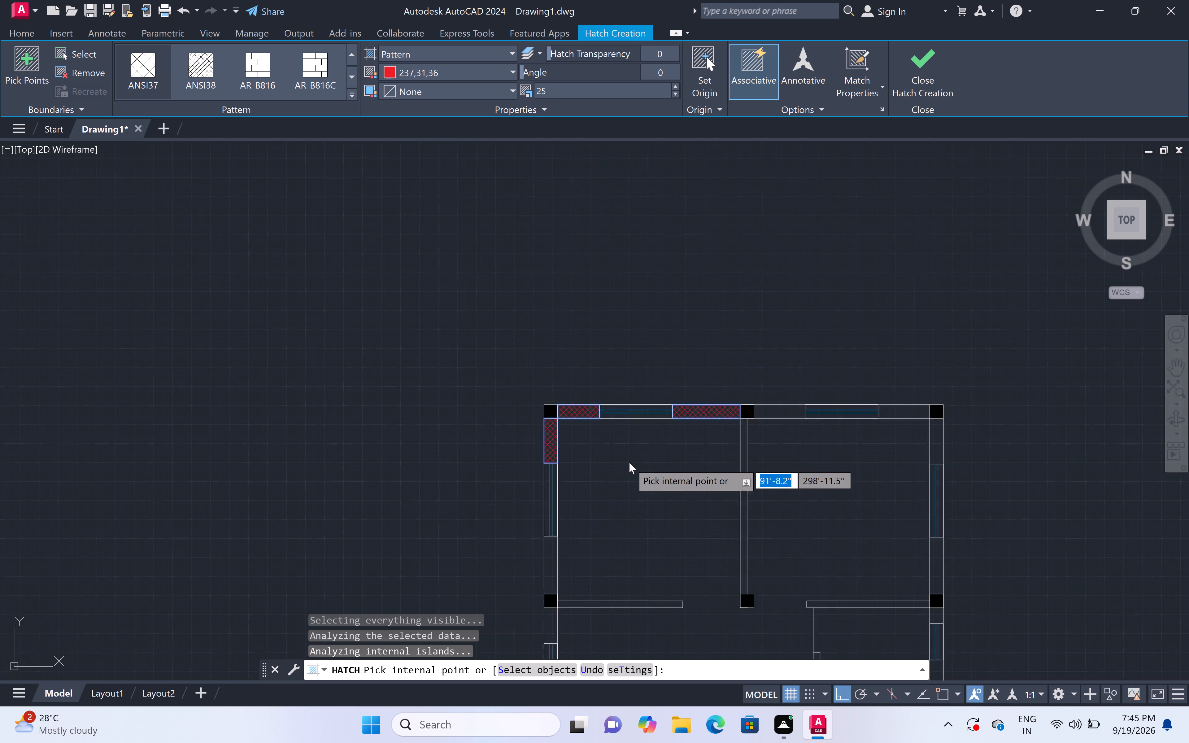
pyautogui.click(500, 409)
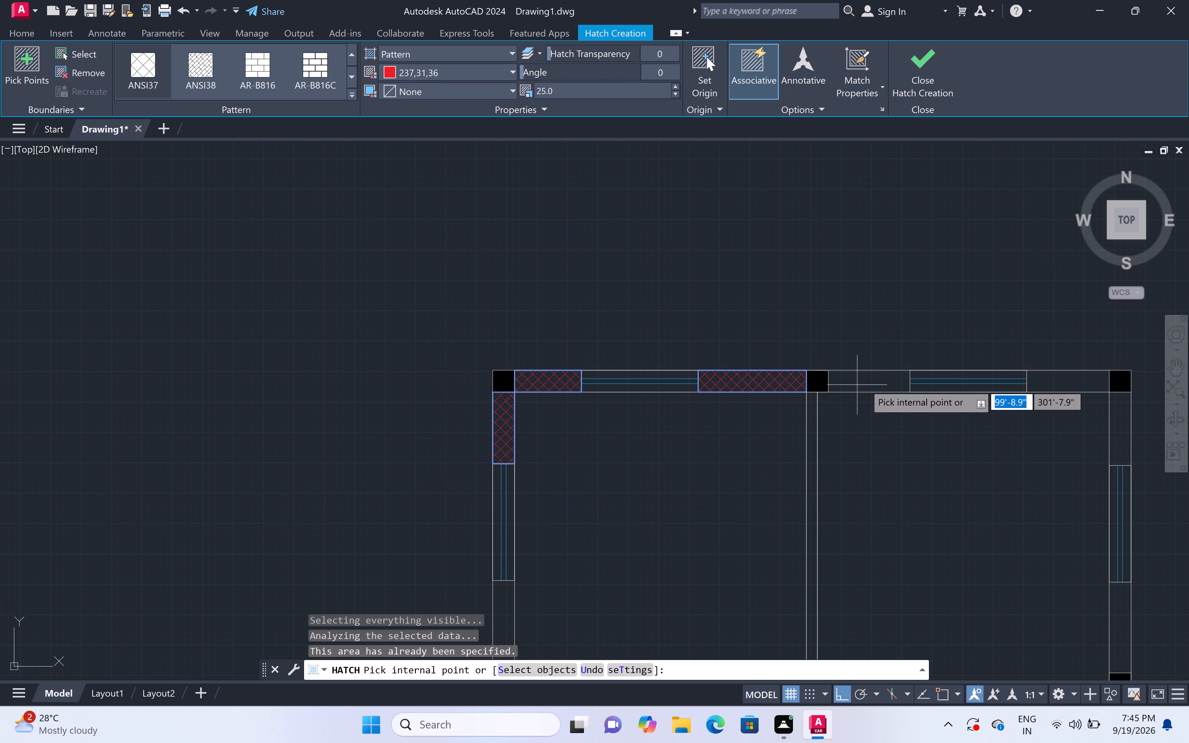
# Add the two top wall segments on either side of the upper right room's window to the hatch.
pyautogui.click(864, 384)
pyautogui.scroll(-2, 879, 387)
pyautogui.scroll(4, 981, 385)
pyautogui.click(862, 369)
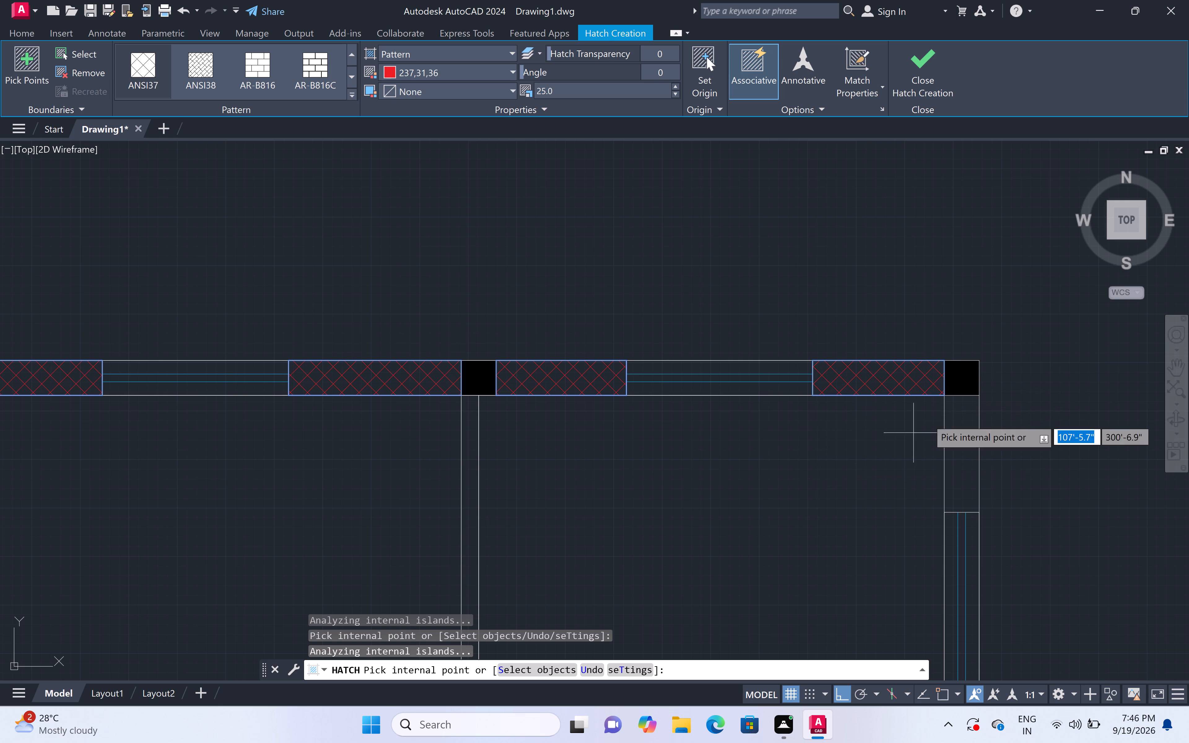
# Add the vertical partition between the upper rooms, the left wall segment below the upper window and the upper left horizontal partition to the hatch.
pyautogui.scroll(-3, 937, 416)
pyautogui.scroll(2, 980, 561)
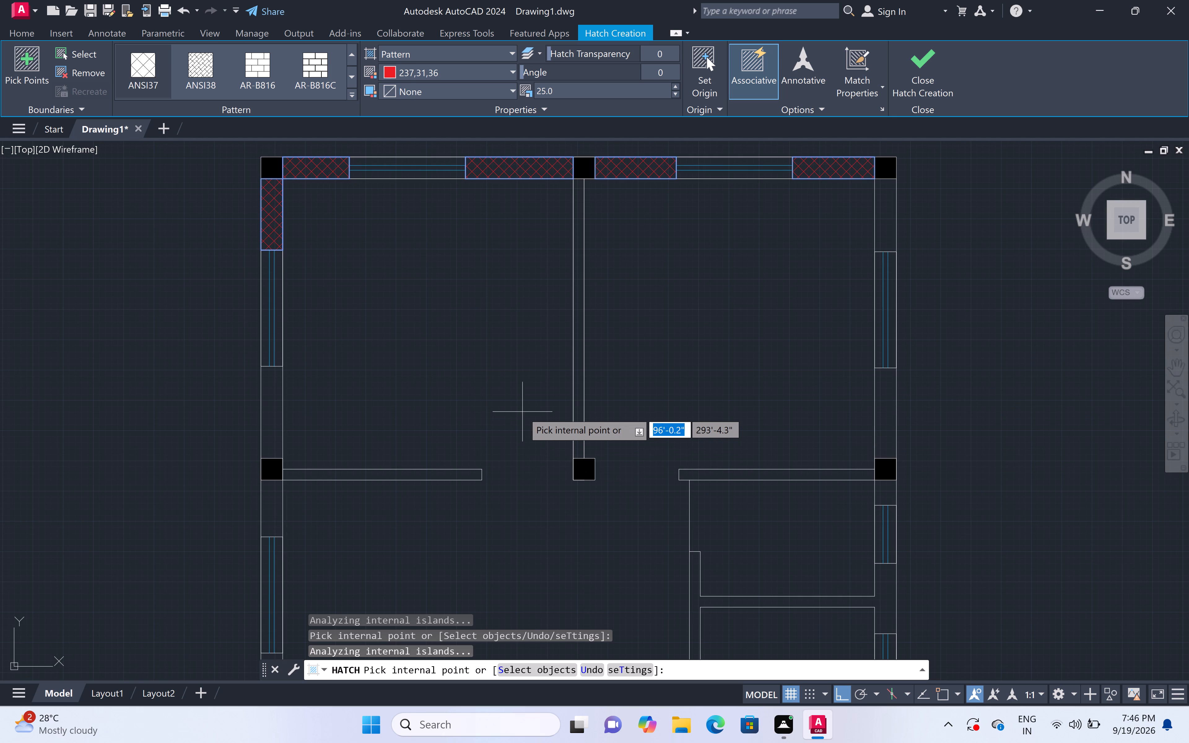
pyautogui.click(578, 414)
pyautogui.scroll(-2, 581, 410)
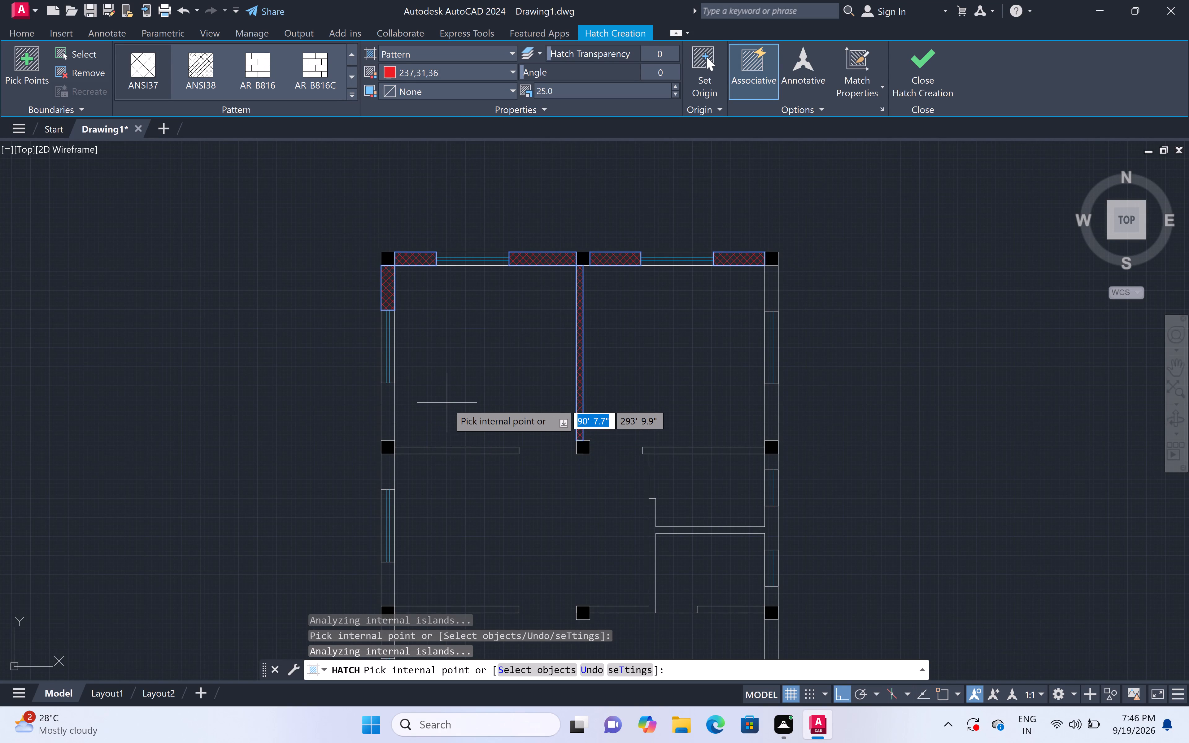
pyautogui.doubleClick(389, 421)
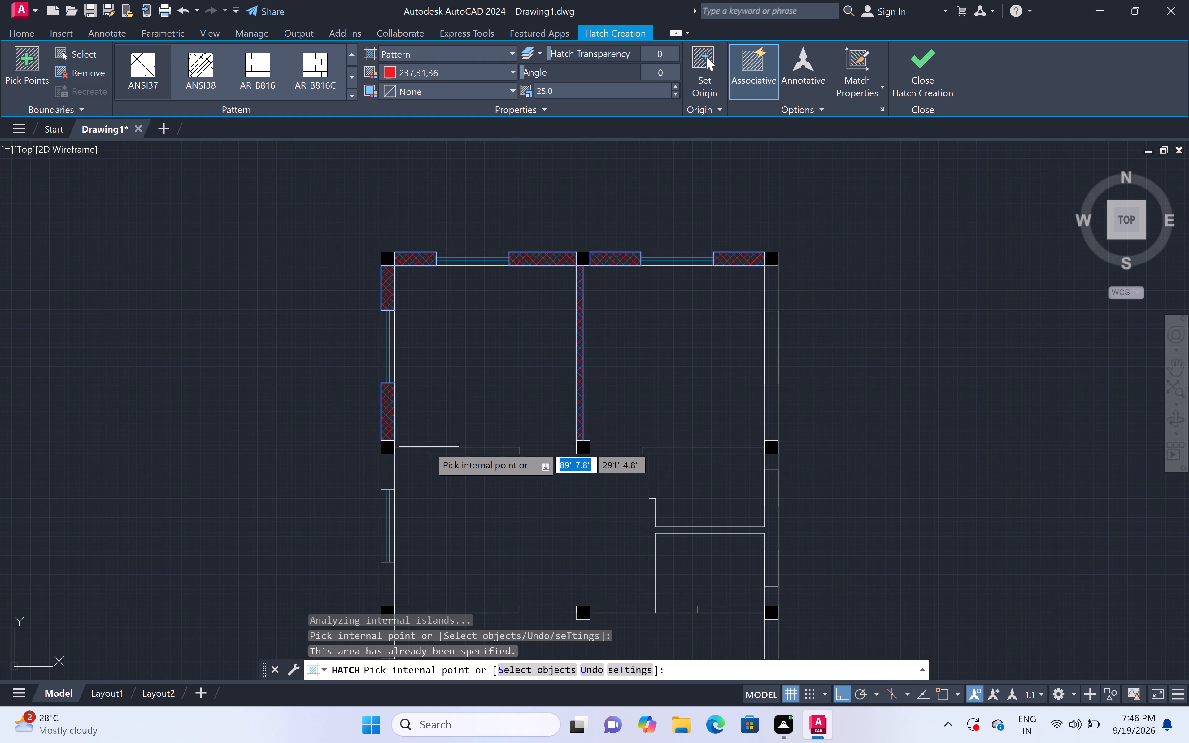
pyautogui.click(429, 449)
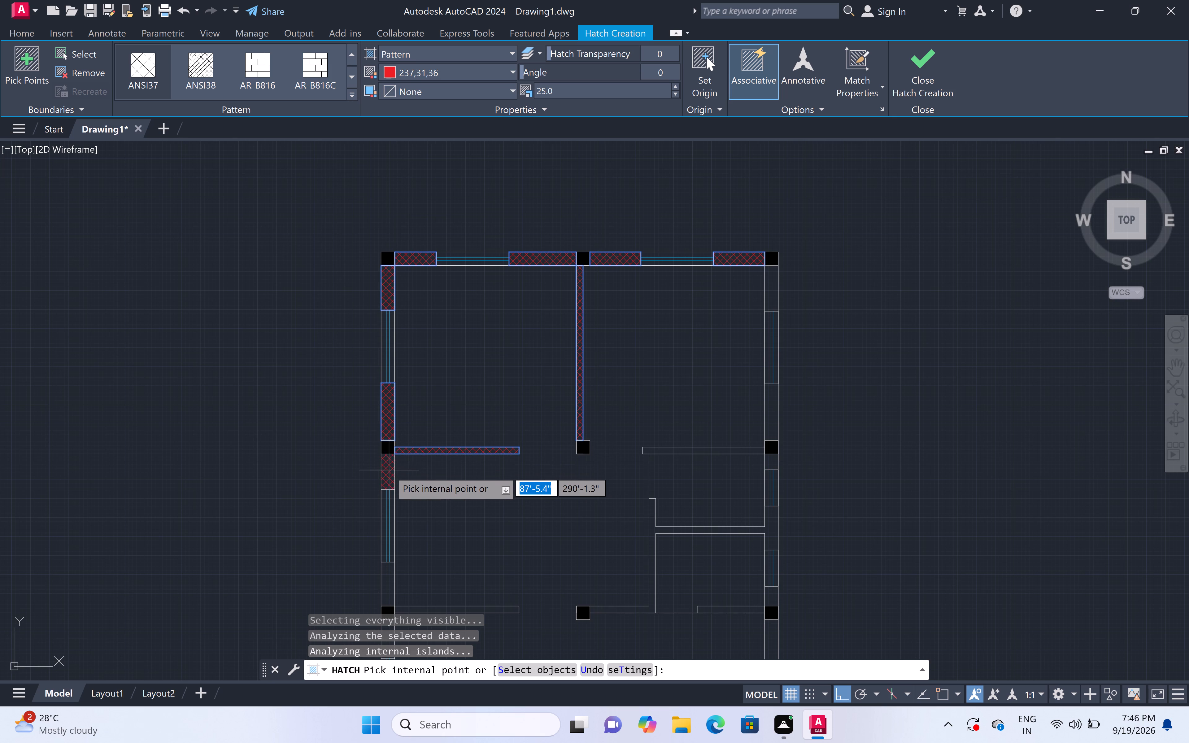
# Add the two right outer wall segments above and below the upper right room's window to the hatch.
pyautogui.scroll(3, 389, 470)
pyautogui.scroll(-4, 389, 470)
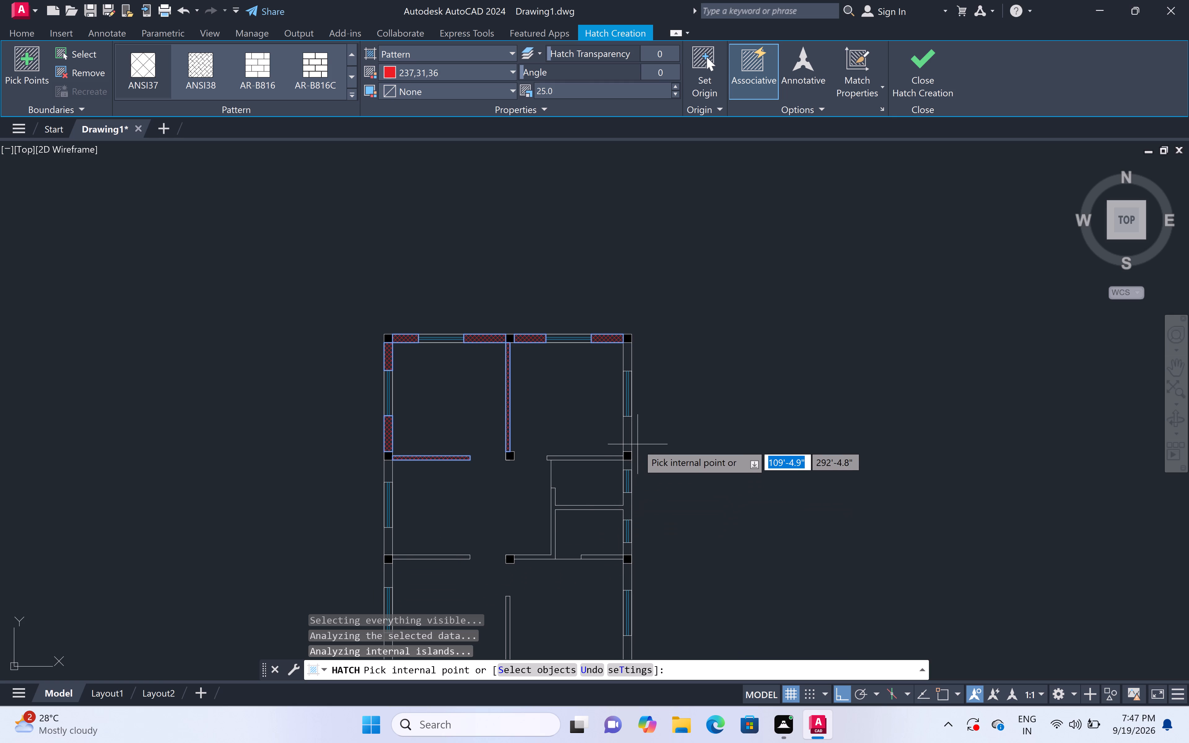
pyautogui.scroll(3, 627, 356)
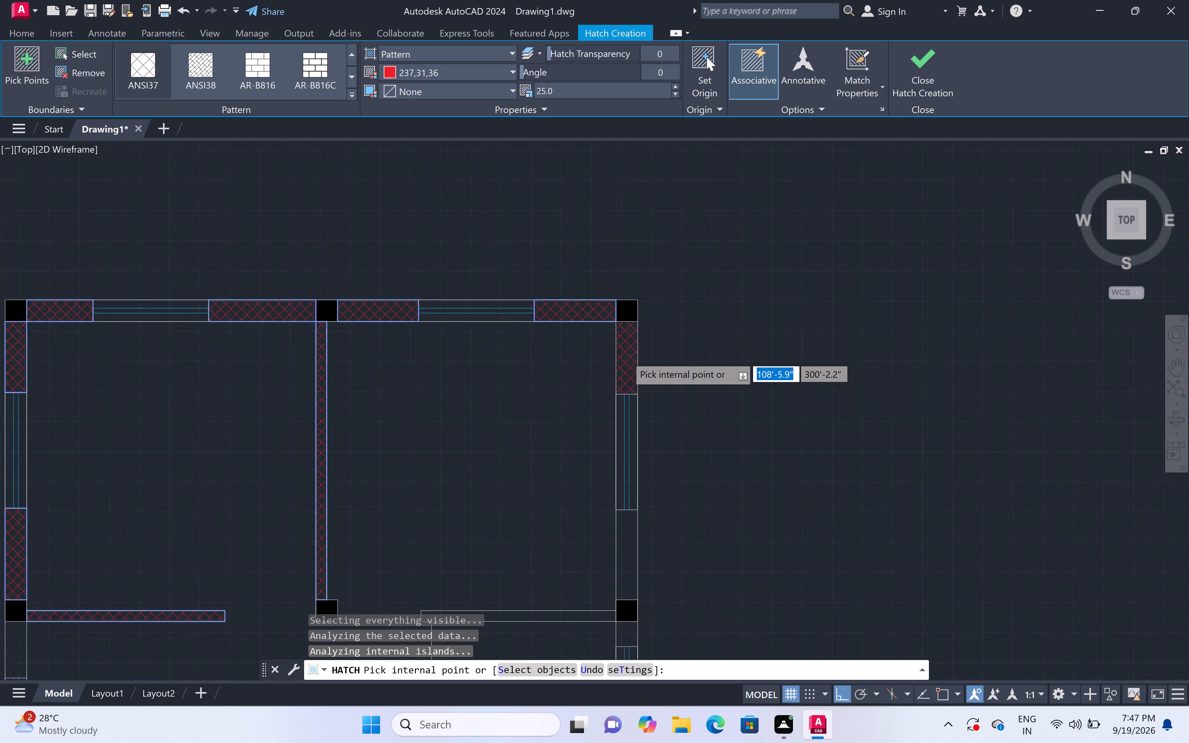
pyautogui.click(626, 358)
pyautogui.scroll(-3, 639, 350)
pyautogui.scroll(-1, 643, 406)
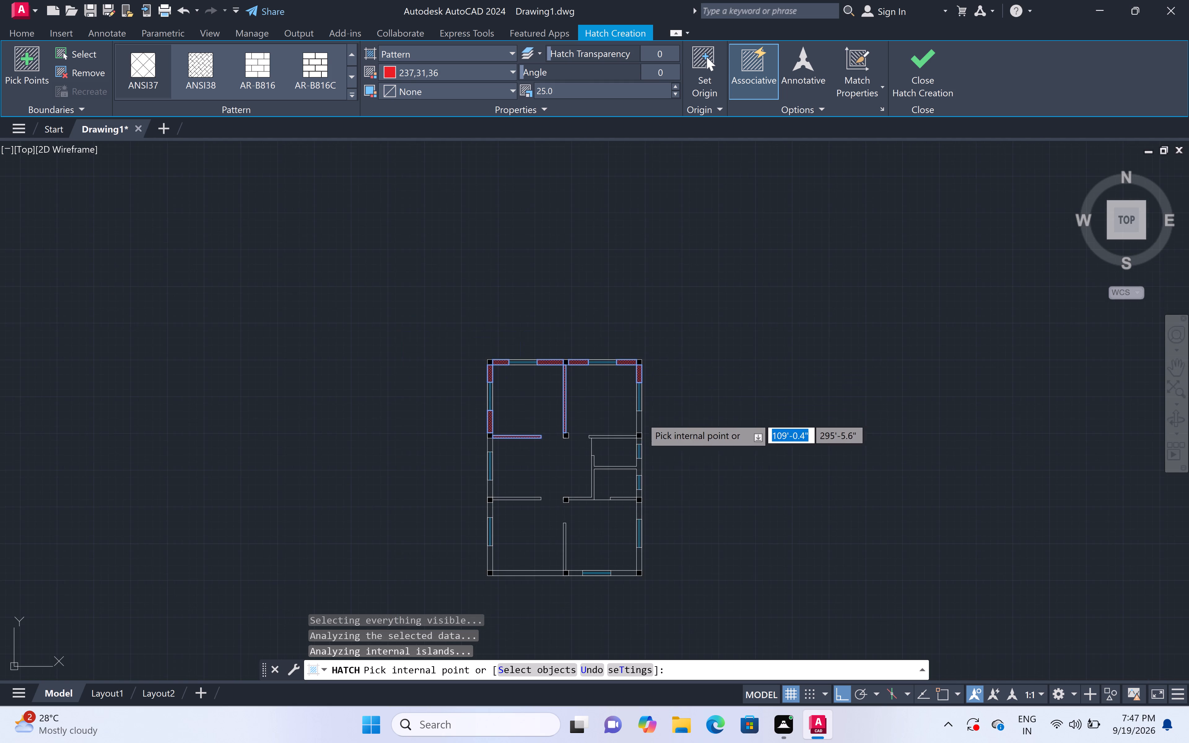
pyautogui.scroll(3, 635, 446)
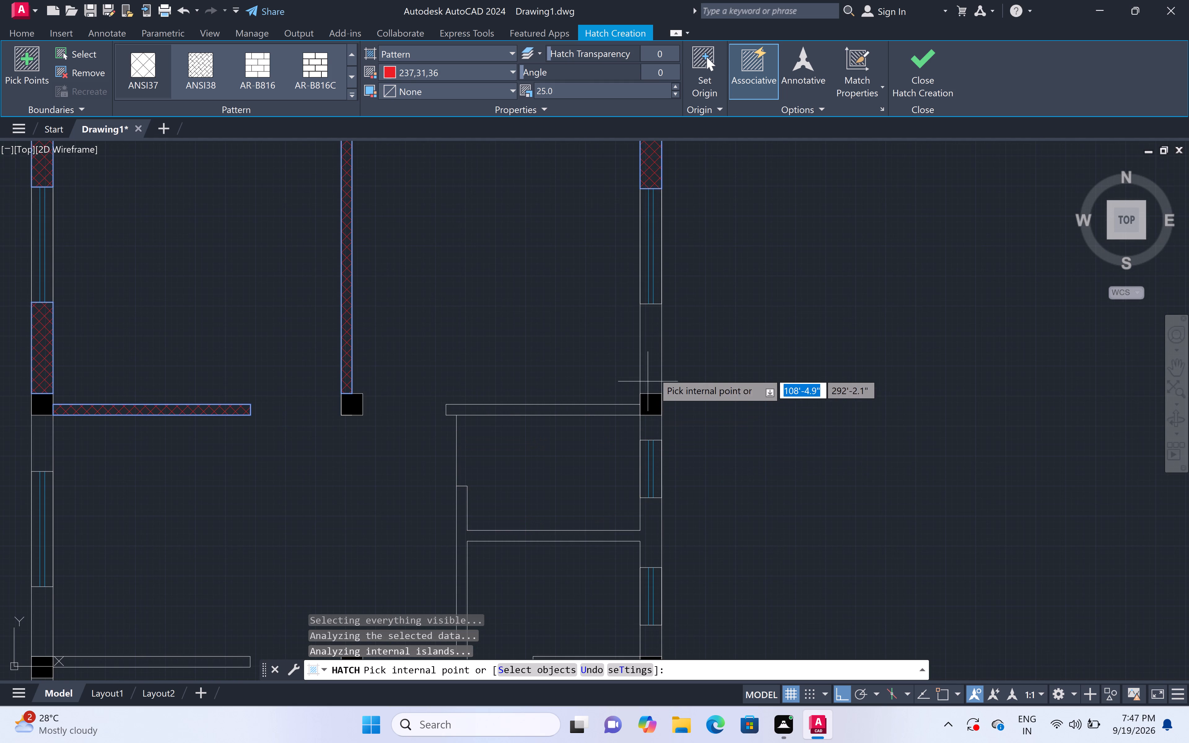
pyautogui.click(657, 363)
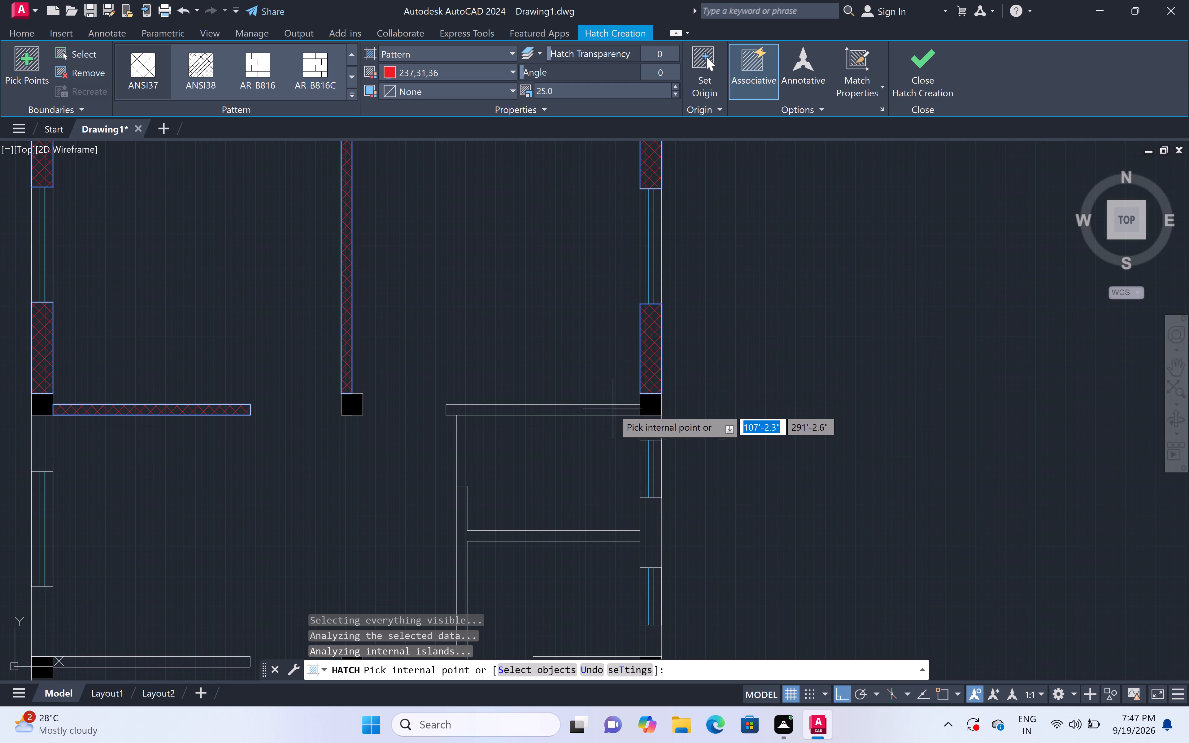
# Add the upper right horizontal partition, the short right wall segment below its column and the connected partition walls between the two small rooms to the hatch.
pyautogui.doubleClick(612, 410)
pyautogui.click(651, 427)
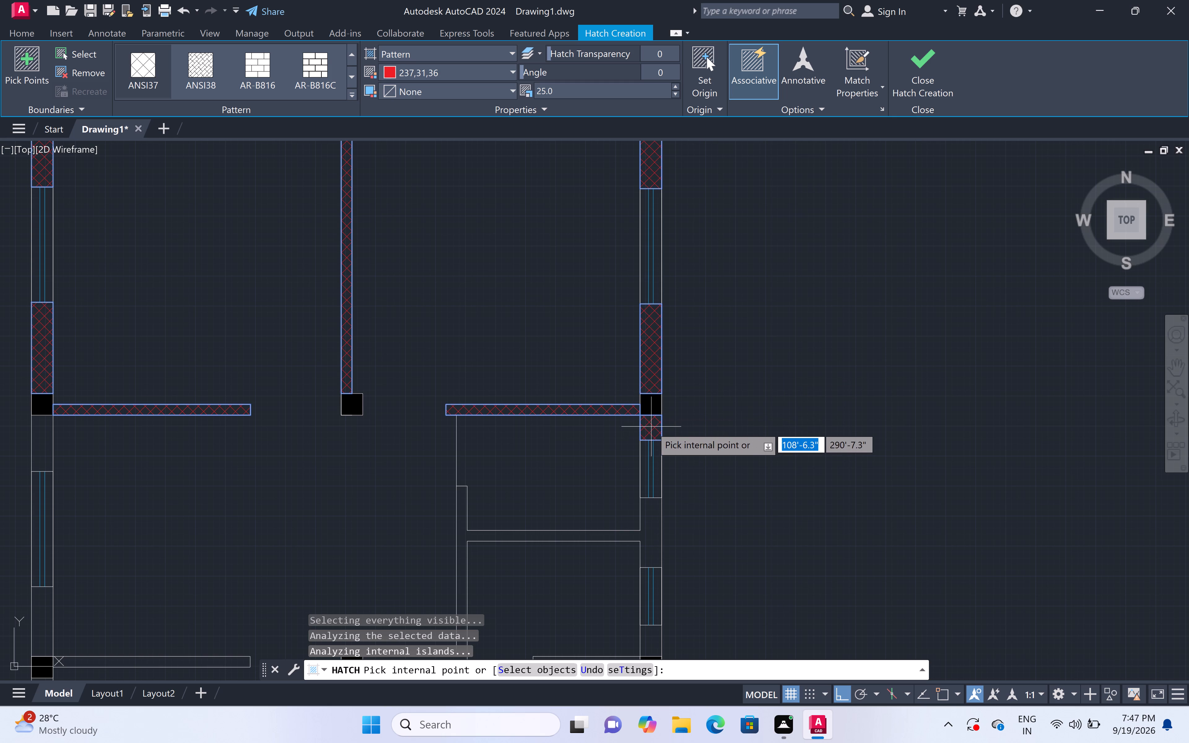
pyautogui.click(646, 535)
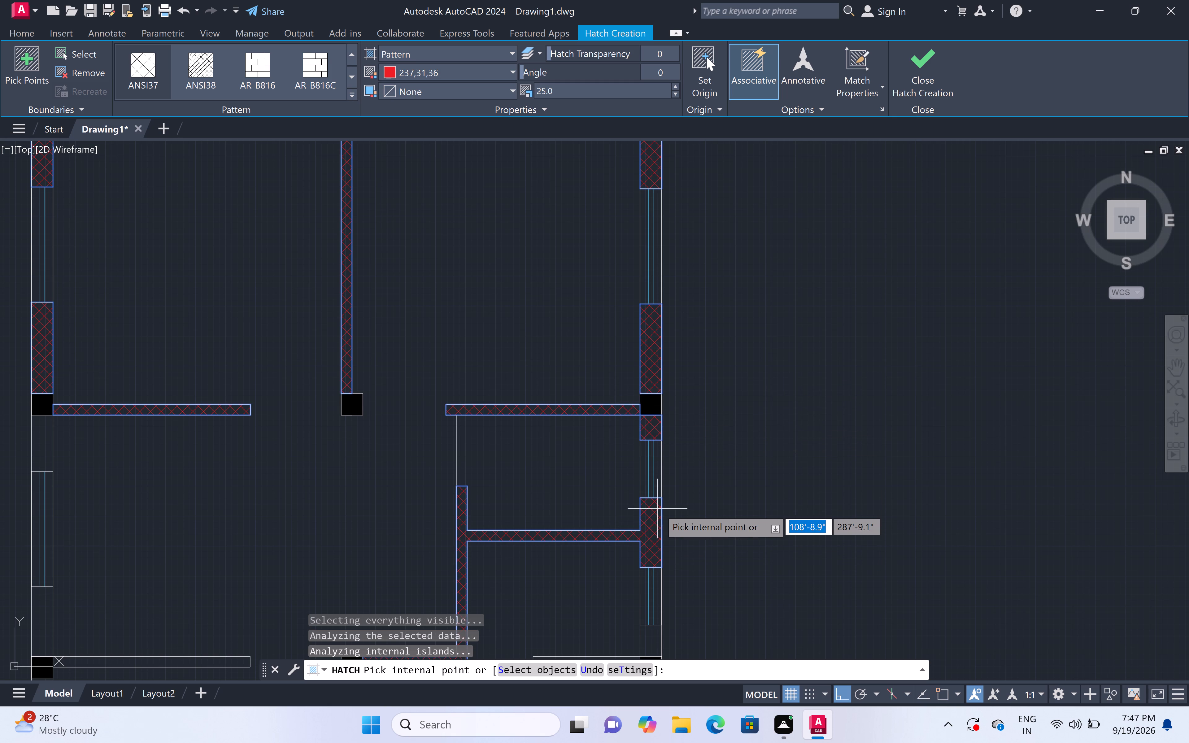
# Add the right wall segment below the lower small room's window and the short horizontal partition joining that column to the hatch.
pyautogui.scroll(-5, 660, 506)
pyautogui.scroll(-1, 742, 458)
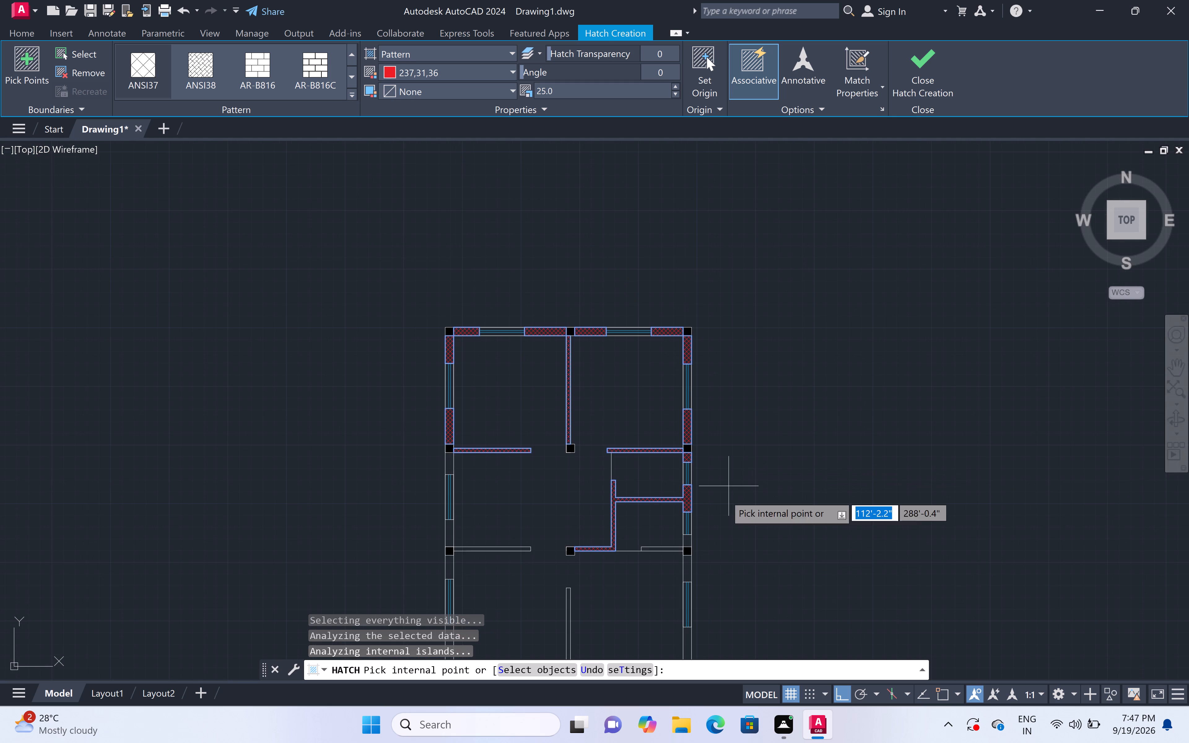
pyautogui.scroll(4, 688, 551)
pyautogui.click(682, 497)
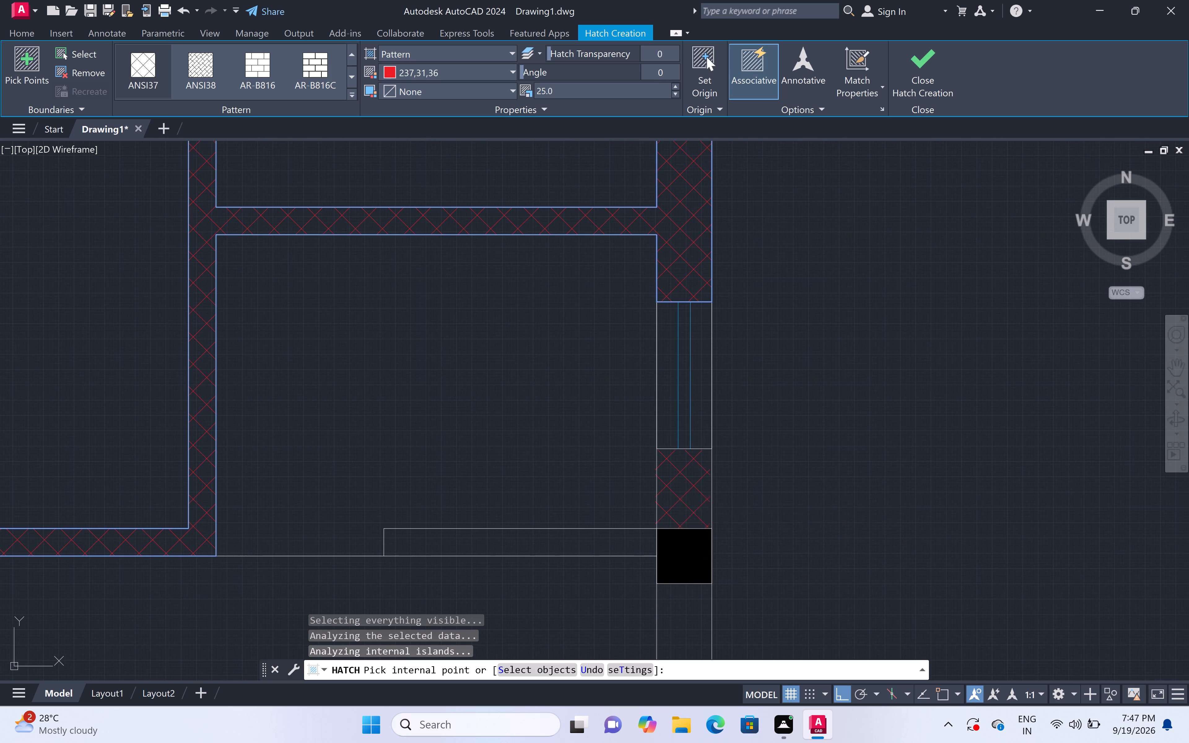
pyautogui.click(600, 542)
# Add the right wall segments around the lower right room's window and the bottom wall segment between its window and the corner column to the hatch.
pyautogui.scroll(-6, 614, 488)
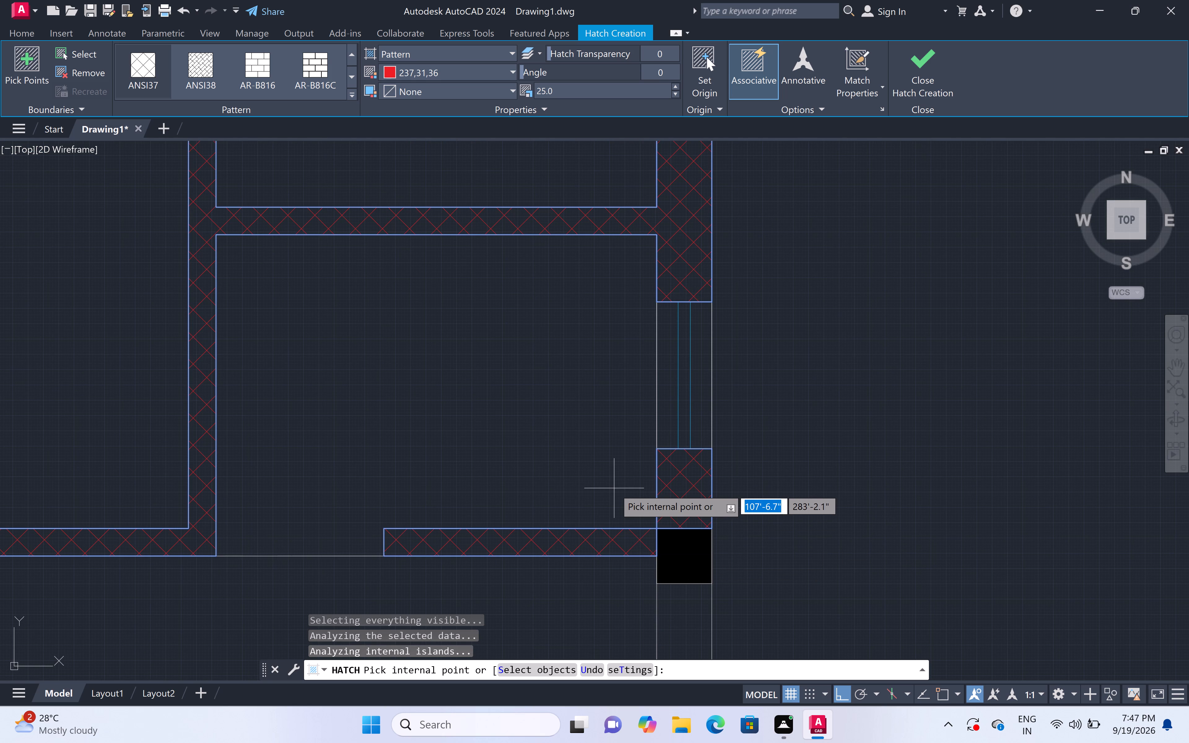
pyautogui.scroll(-6, 616, 484)
pyautogui.scroll(-2, 728, 399)
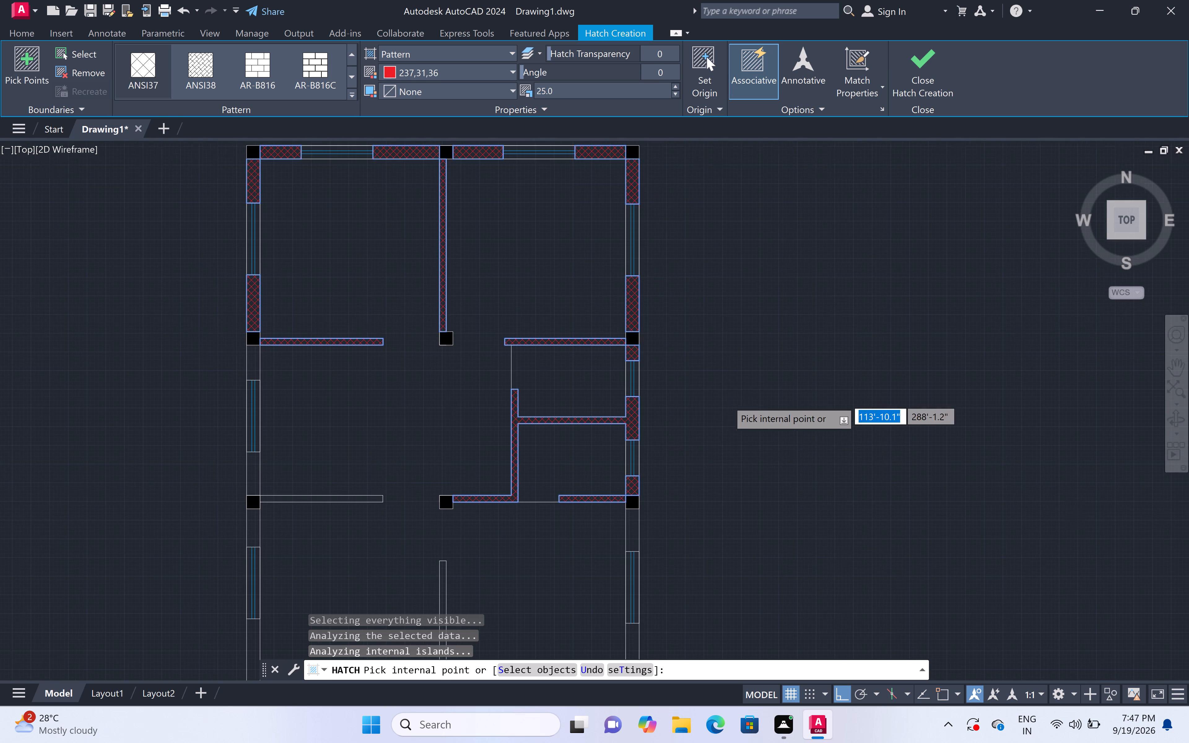
pyautogui.scroll(3, 696, 477)
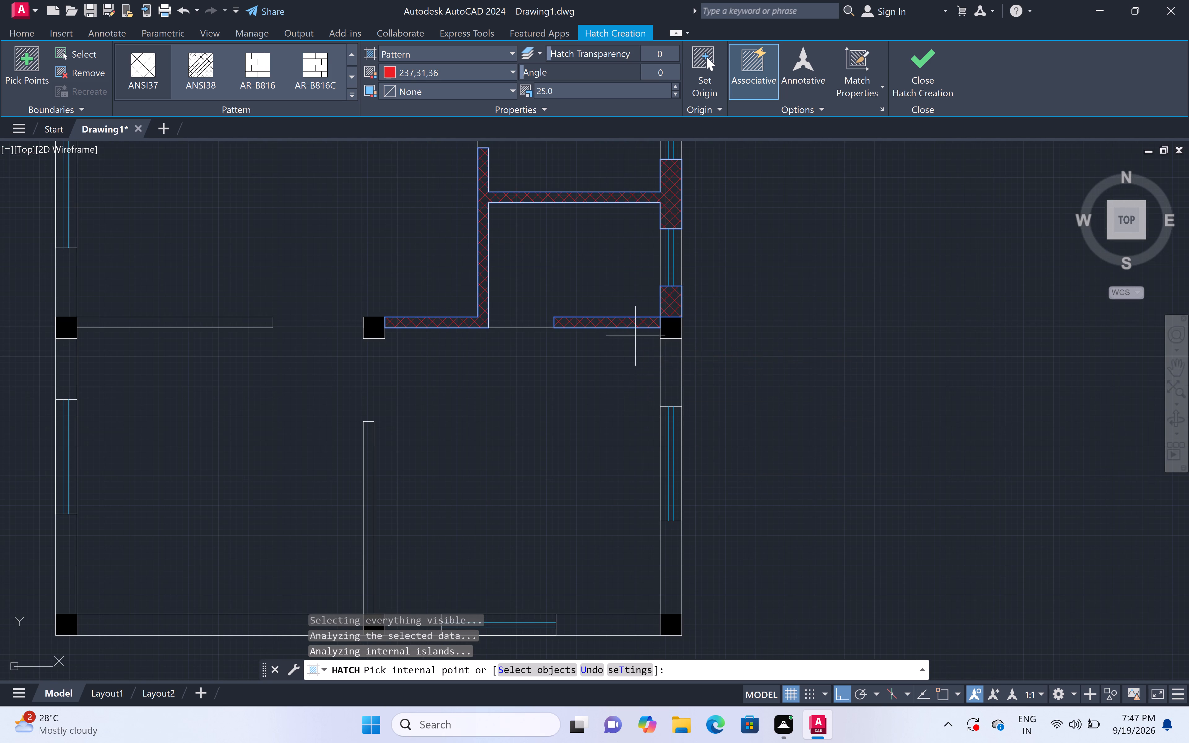
pyautogui.click(673, 374)
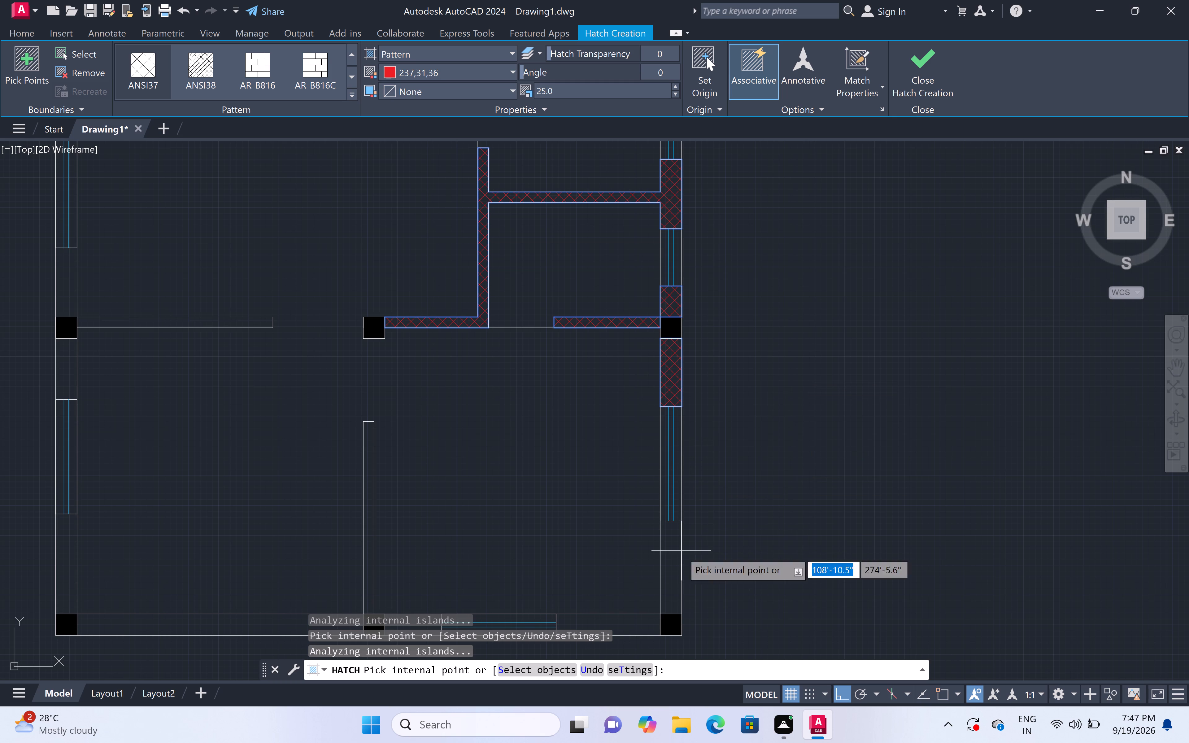
pyautogui.click(670, 572)
pyautogui.scroll(-4, 721, 392)
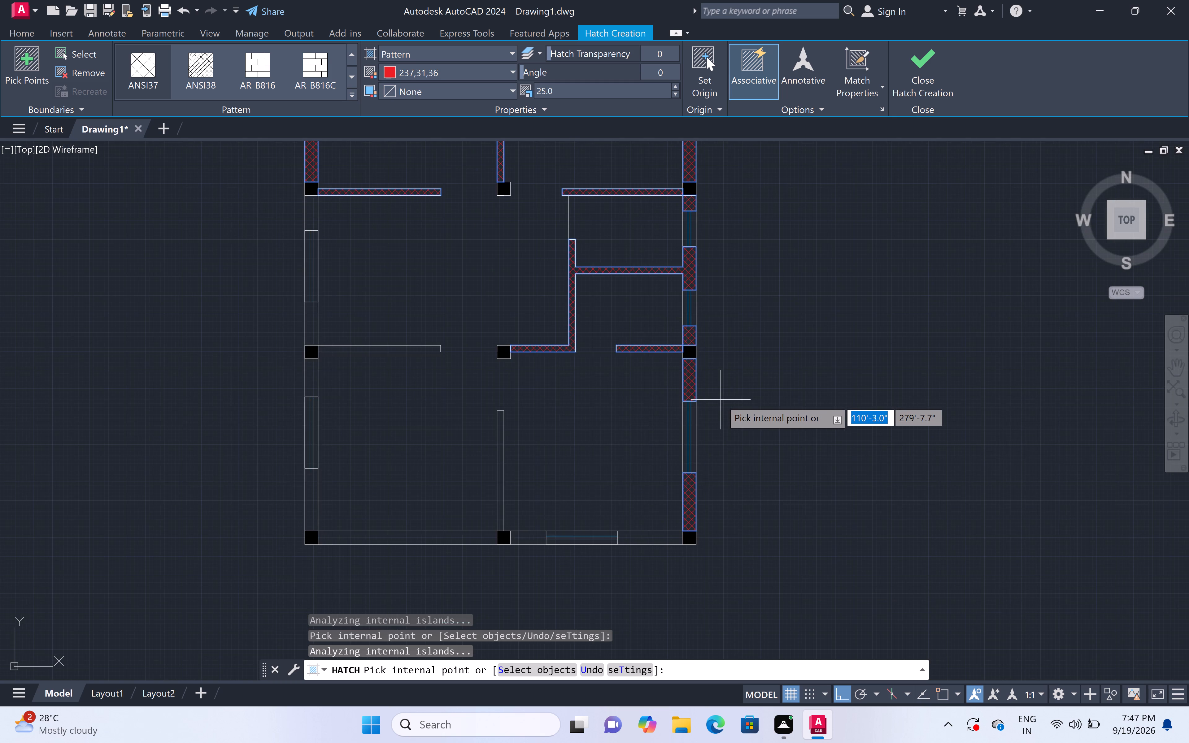
pyautogui.scroll(-1, 721, 400)
pyautogui.scroll(4, 677, 487)
pyautogui.click(676, 484)
# Add the lower vertical partition and the bottom wall segments on both sides of the middle column to the hatch.
pyautogui.scroll(-4, 681, 429)
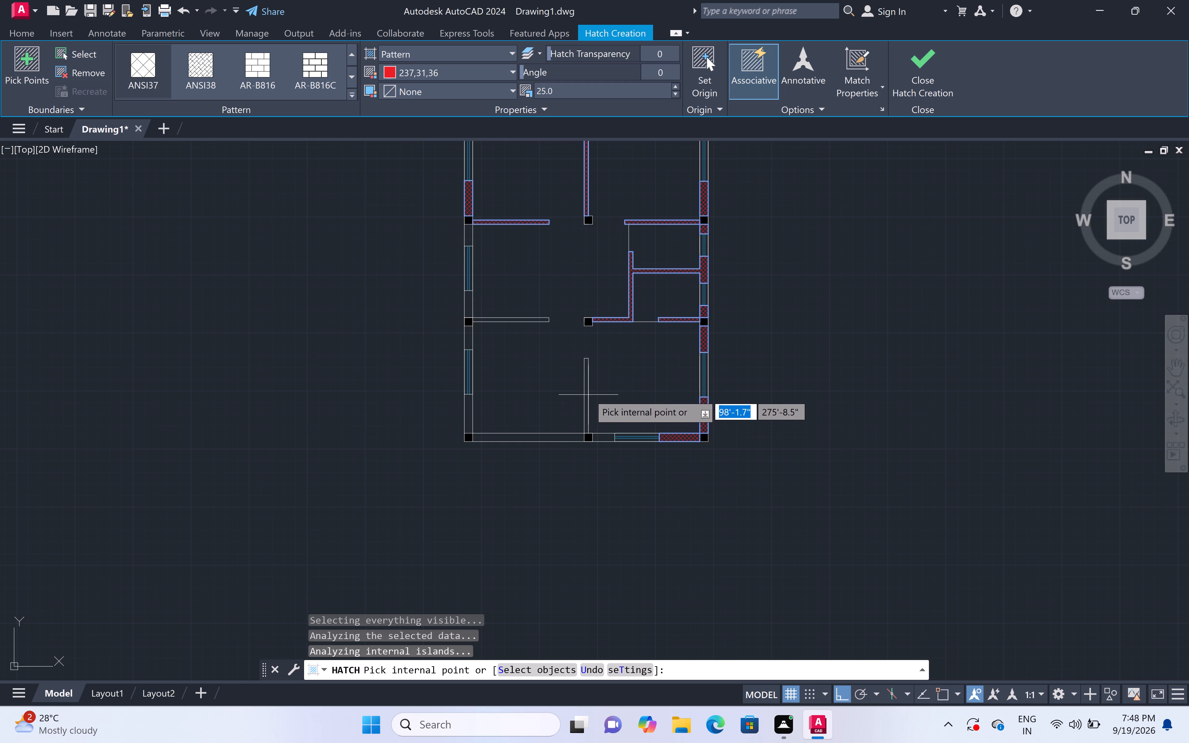
pyautogui.scroll(3, 588, 393)
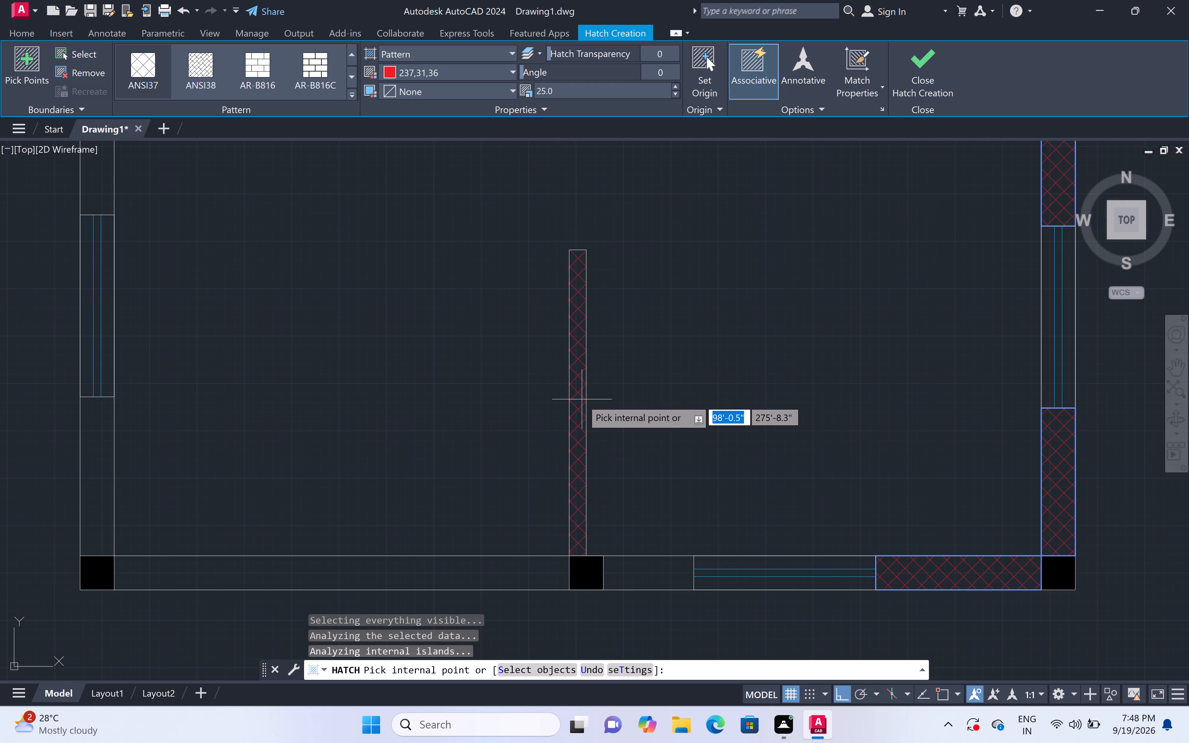
pyautogui.click(581, 402)
pyautogui.scroll(-4, 581, 399)
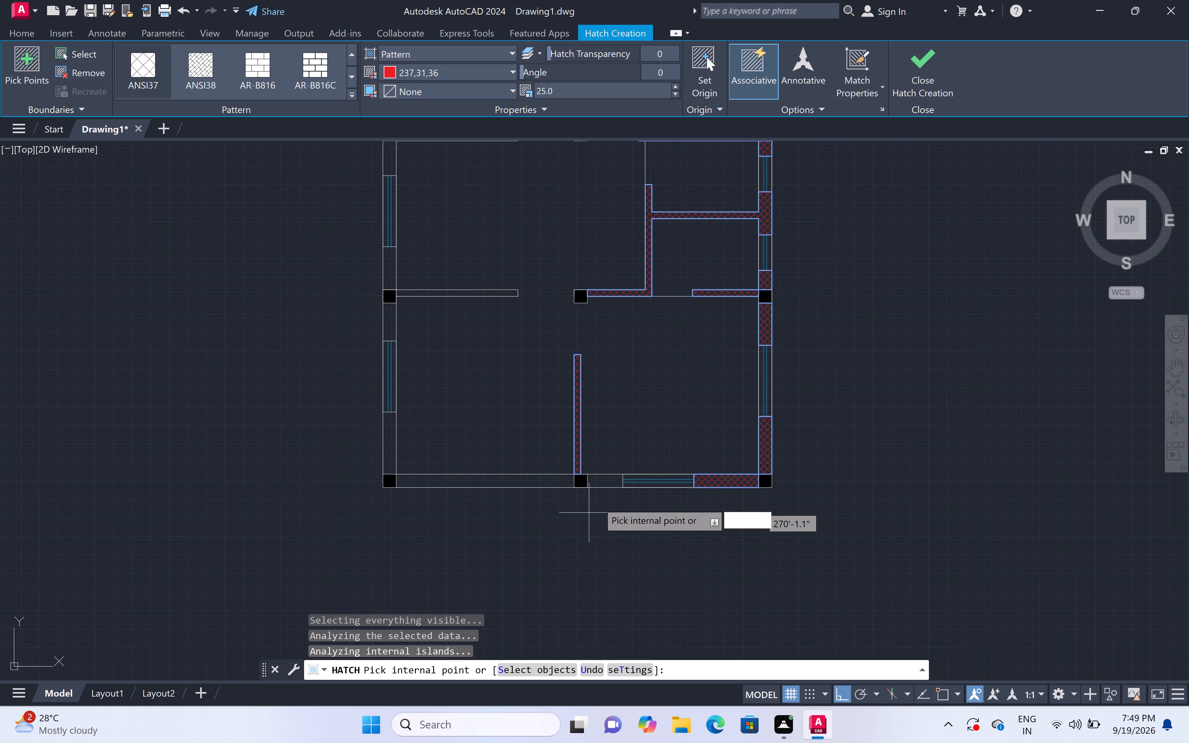
pyautogui.click(600, 483)
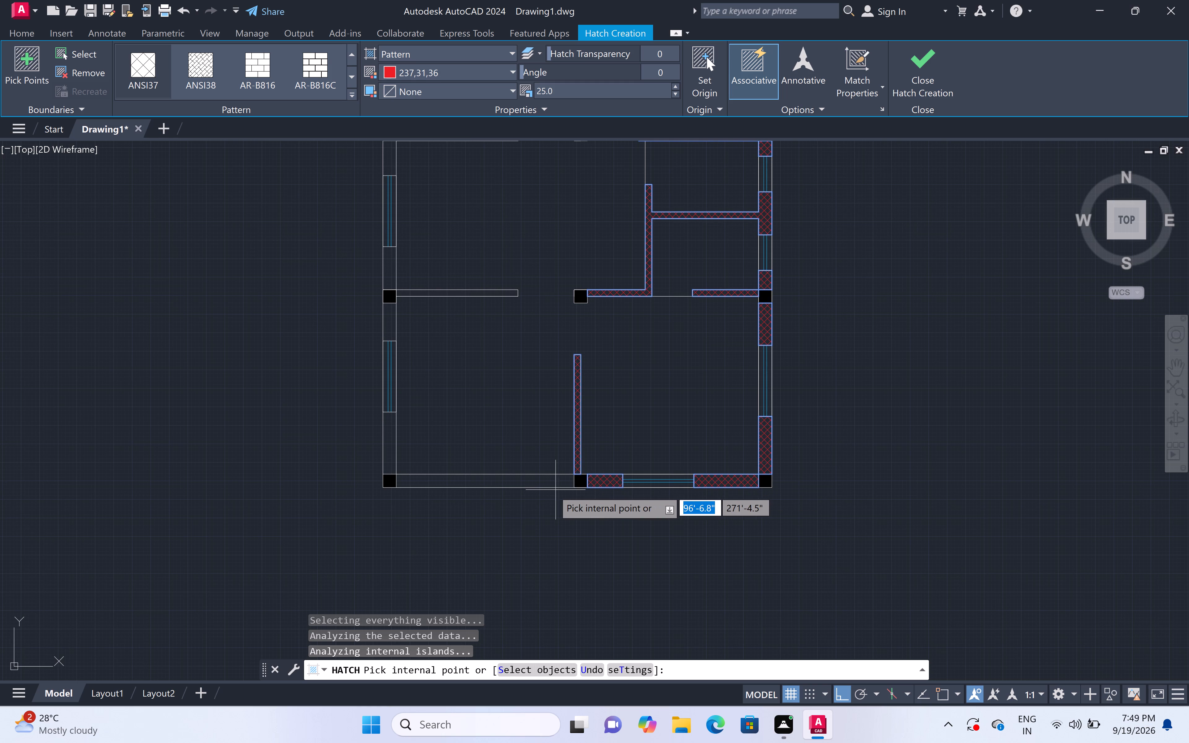
pyautogui.click(547, 482)
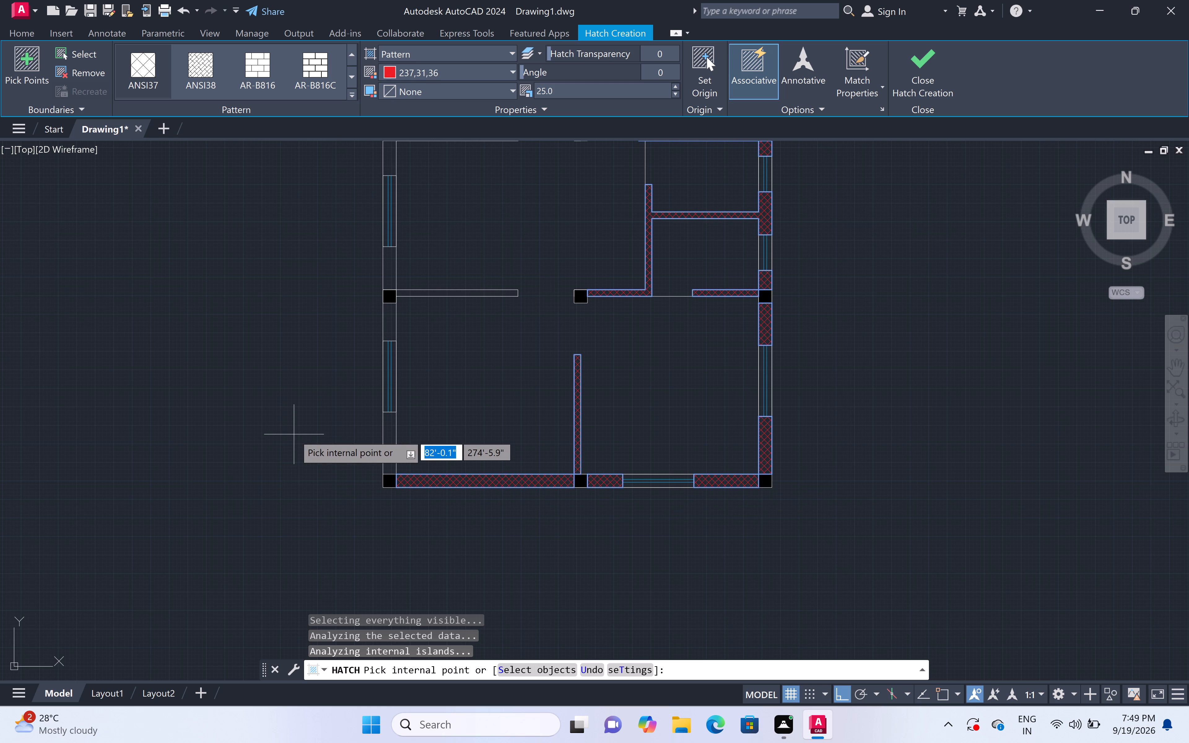
# Add the left outer wall segments above and below the lower and middle rooms' windows, and finish the hatch.
pyautogui.doubleClick(389, 446)
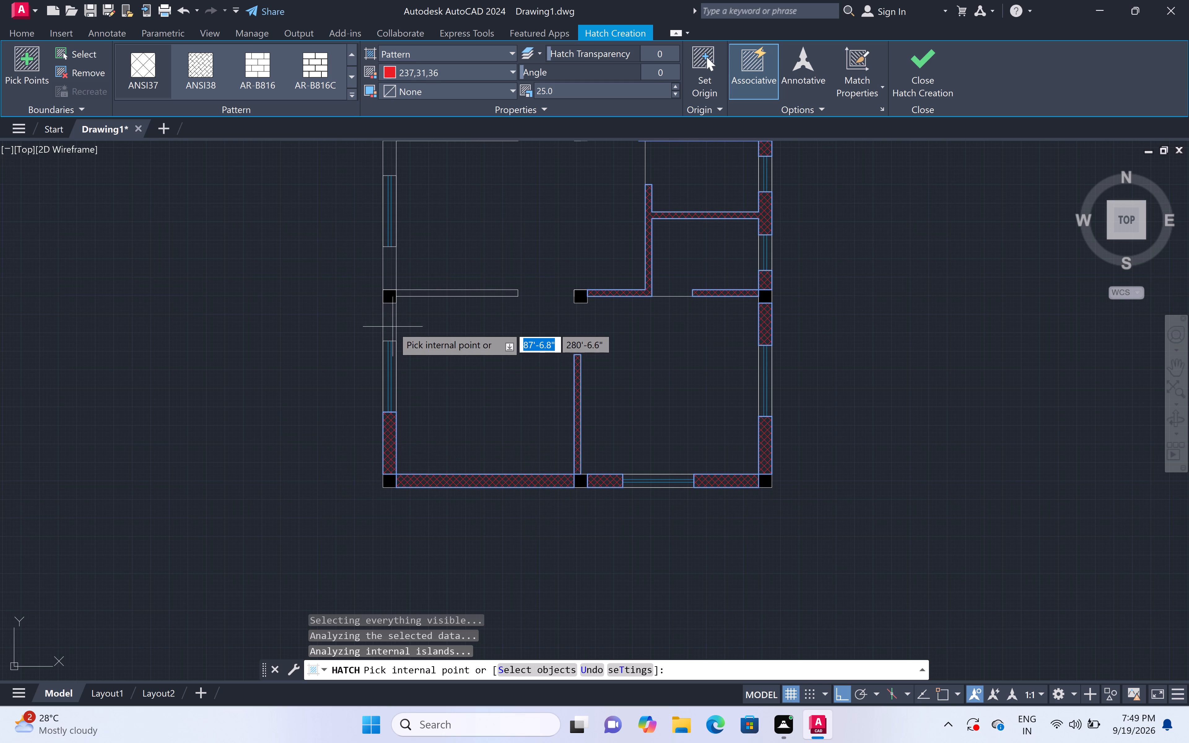
pyautogui.click(393, 322)
pyautogui.click(387, 274)
pyautogui.scroll(-2, 391, 281)
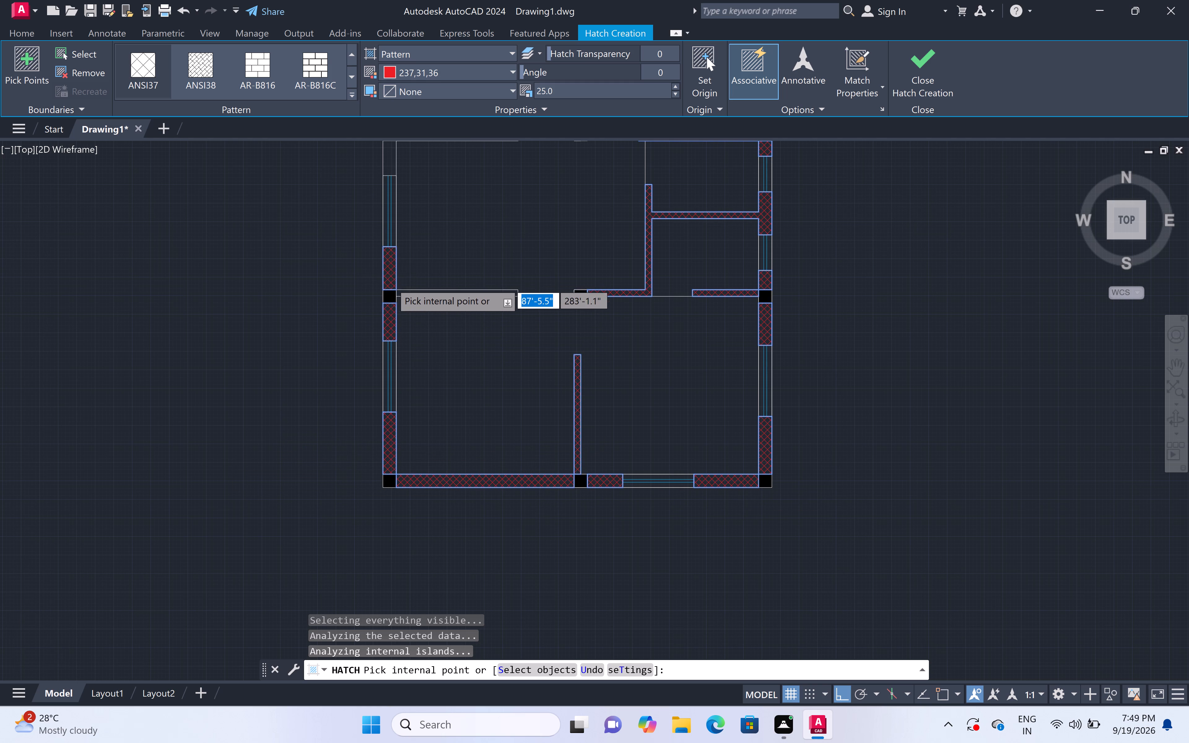
pyautogui.scroll(-1, 392, 285)
pyautogui.scroll(3, 391, 223)
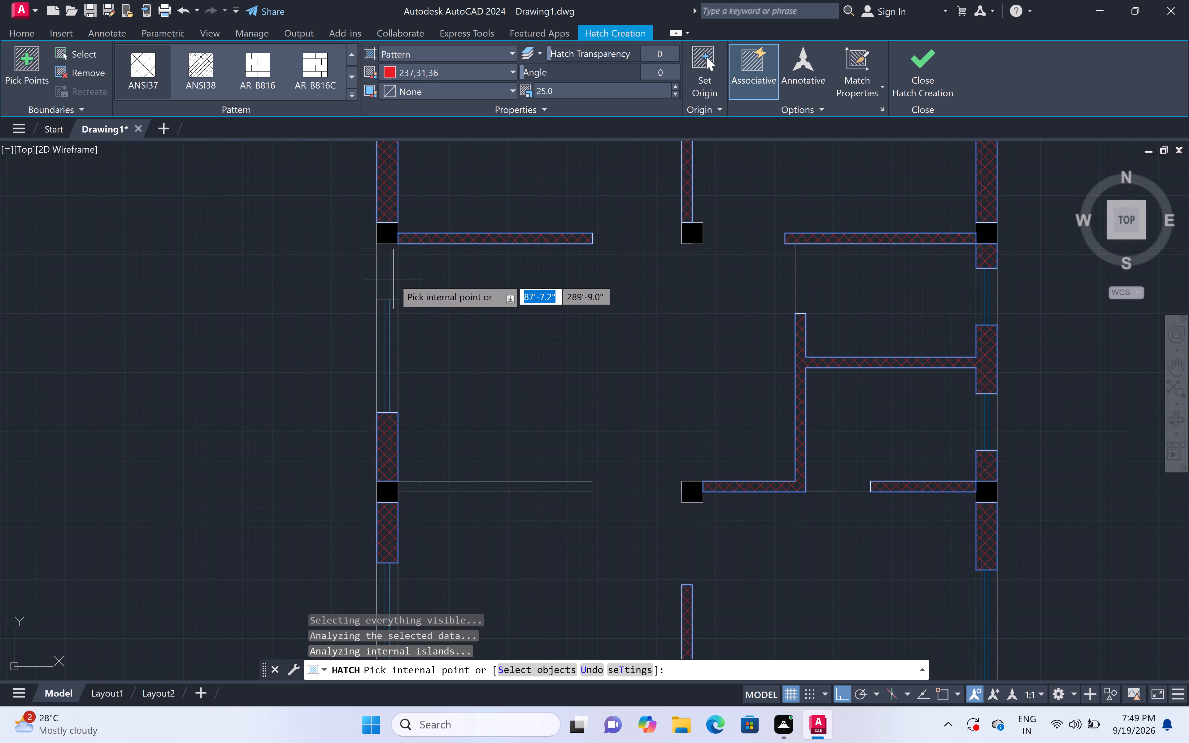
pyautogui.click(384, 272)
pyautogui.scroll(-2, 529, 264)
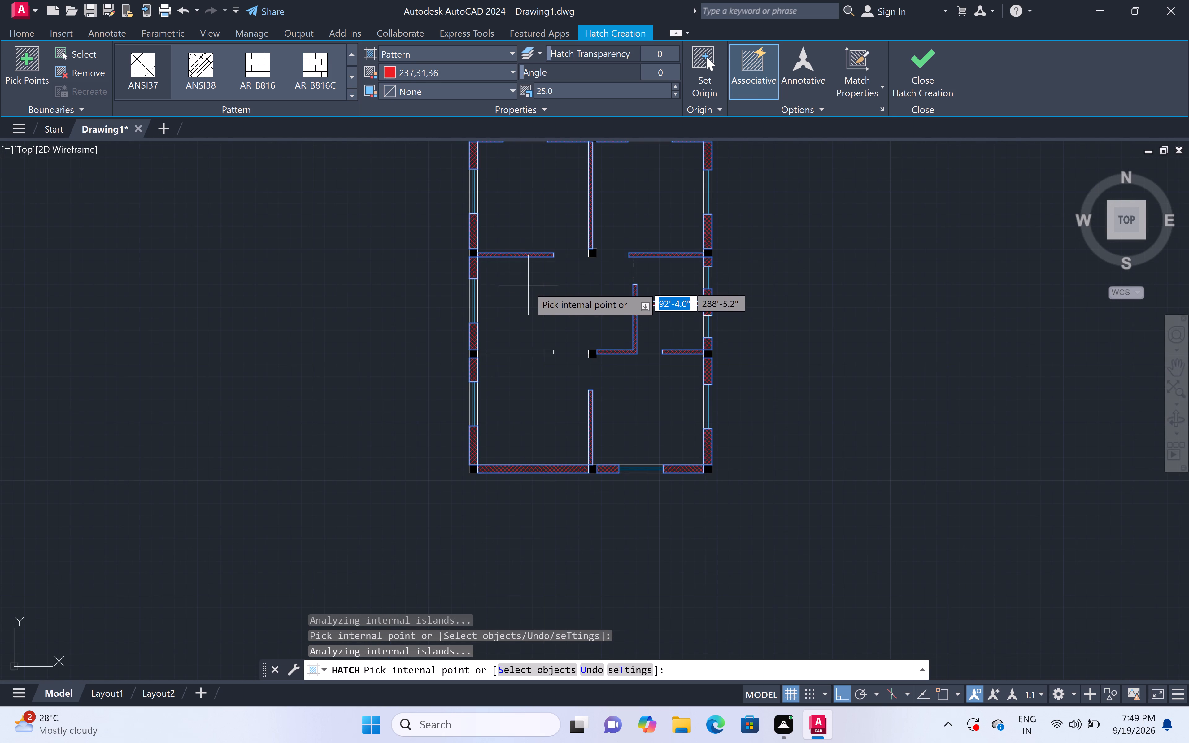
pyautogui.press('Escape')
# Examine the whole floor plan for wall segments still missing hatch.
pyautogui.scroll(-1, 548, 424)
pyautogui.scroll(2, 630, 259)
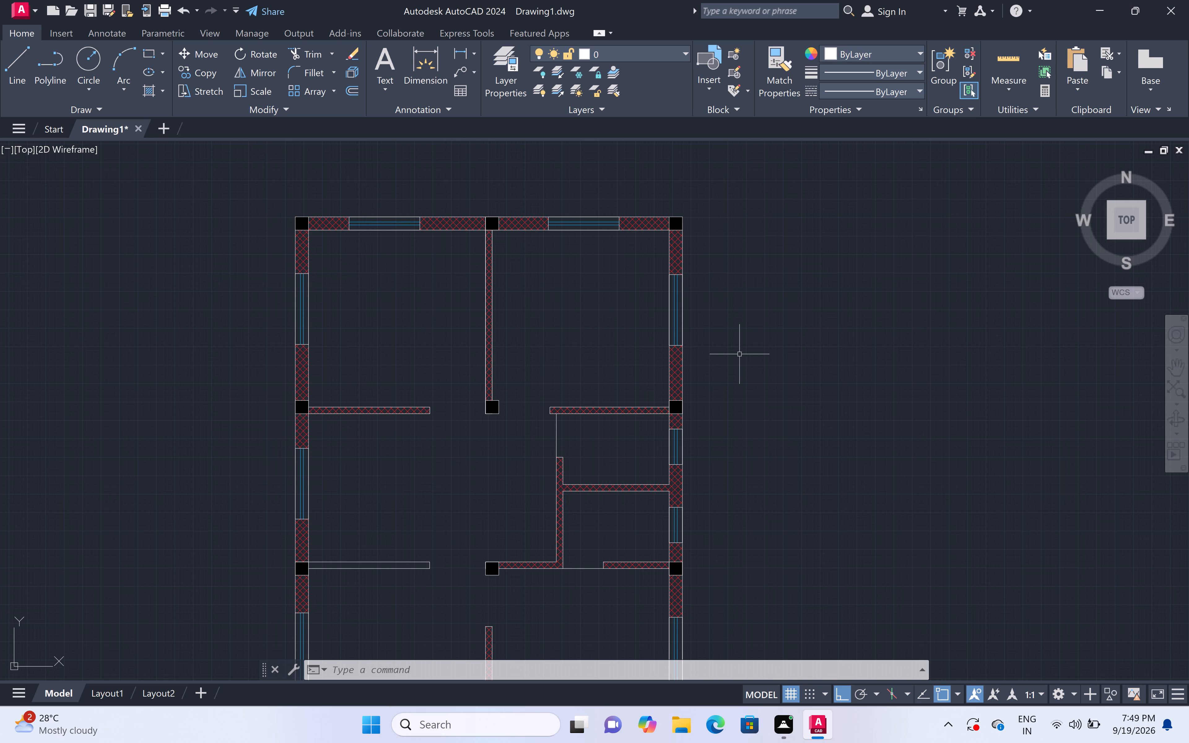
pyautogui.scroll(-1, 739, 354)
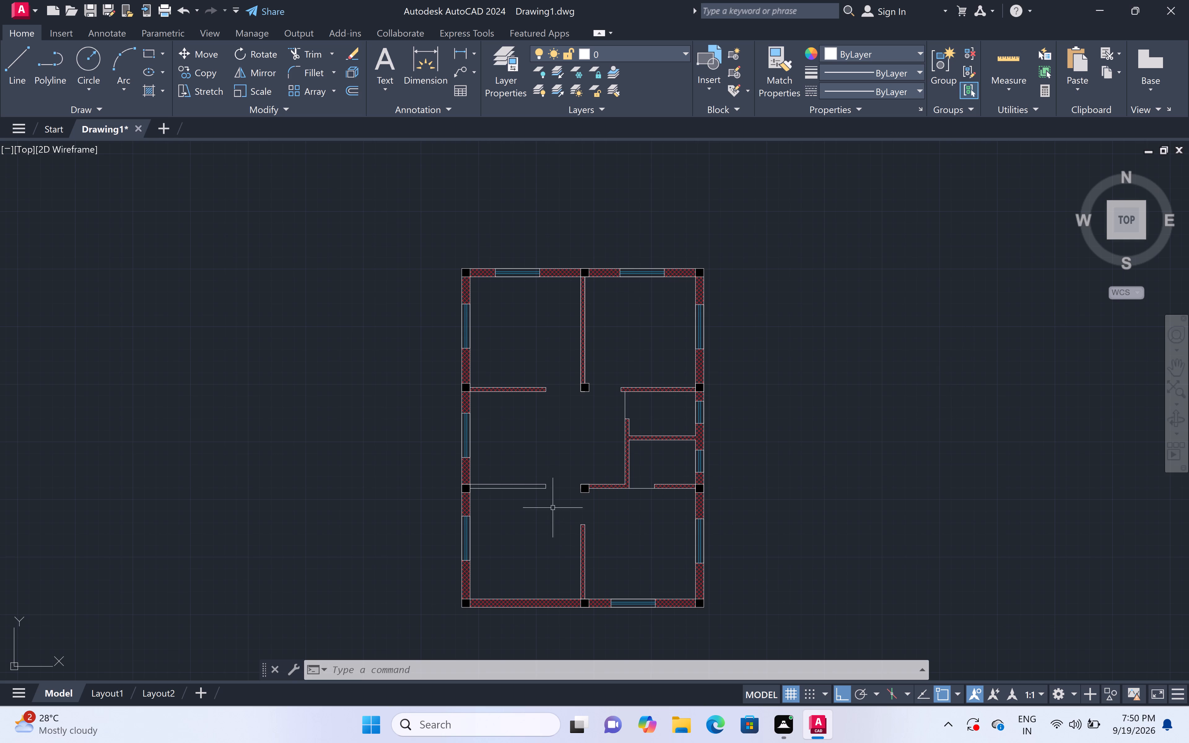
pyautogui.scroll(1, 464, 286)
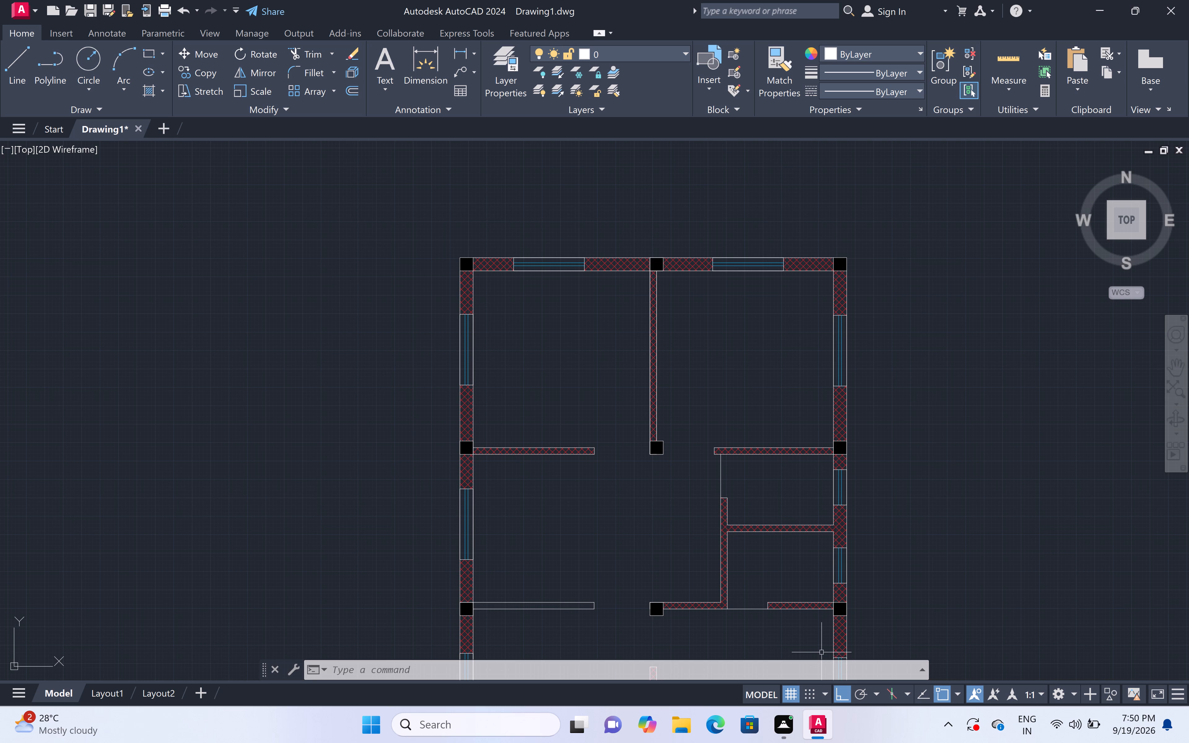
pyautogui.scroll(-1, 816, 620)
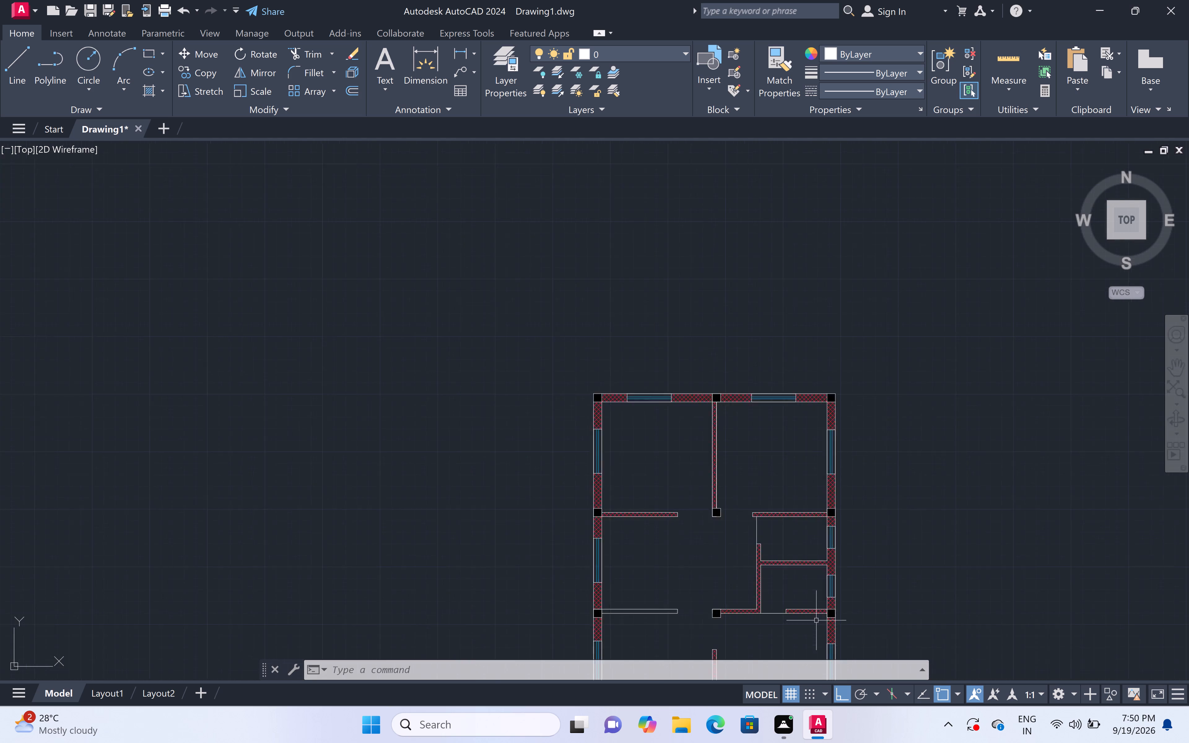
pyautogui.scroll(-1, 816, 620)
pyautogui.middleClick(797, 612)
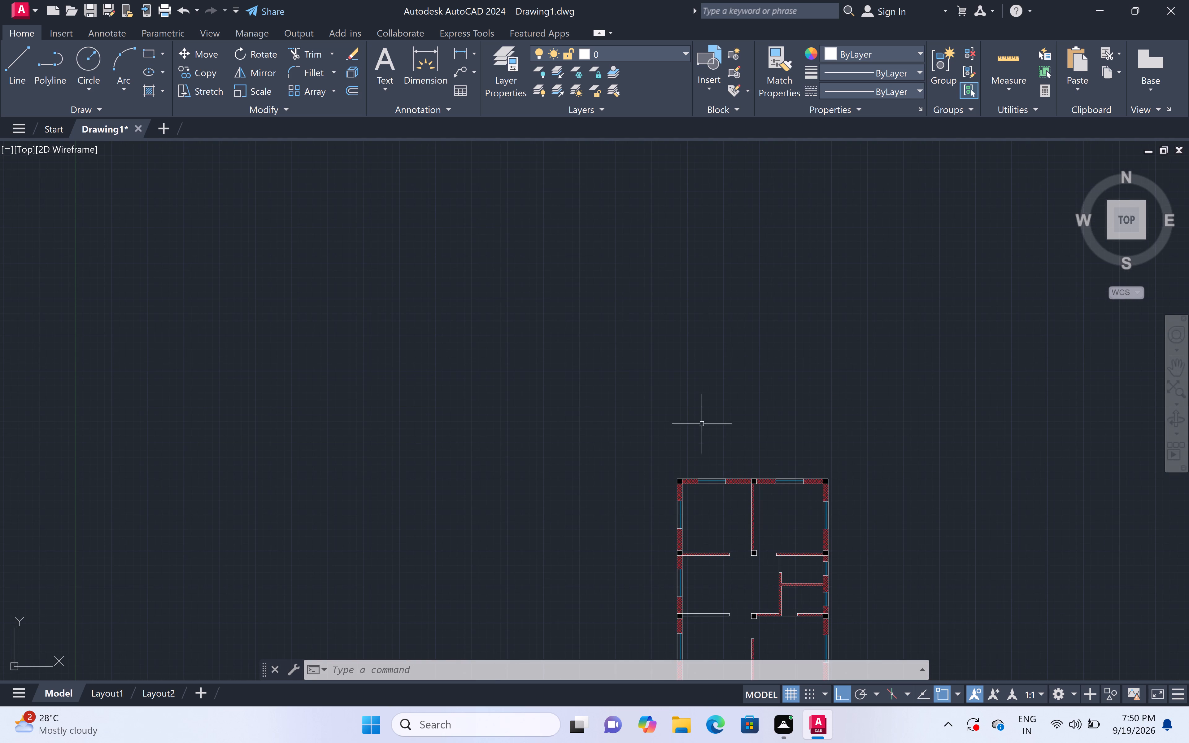
pyautogui.moveTo(751, 488); pyautogui.dragTo(729, 415, button='middle')
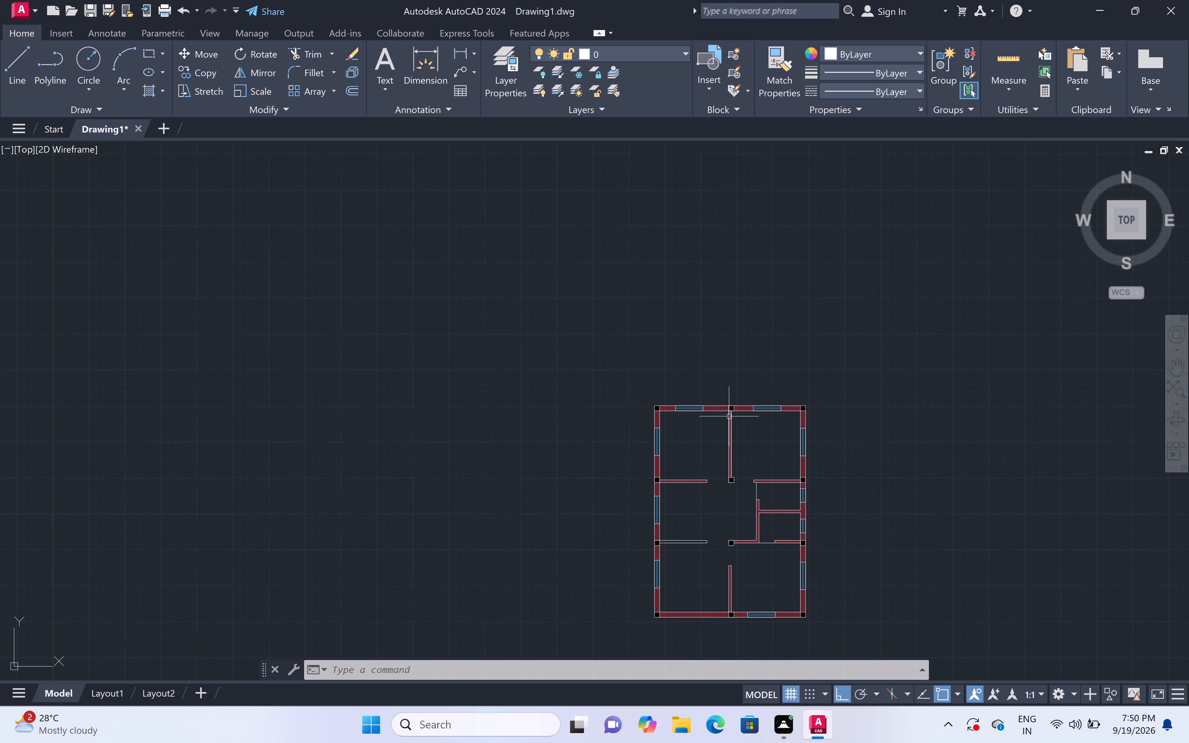
# Hatch the unfilled horizontal partition between the middle left and lower left rooms with the red ANSI37 pattern.
pyautogui.scroll(2, 721, 594)
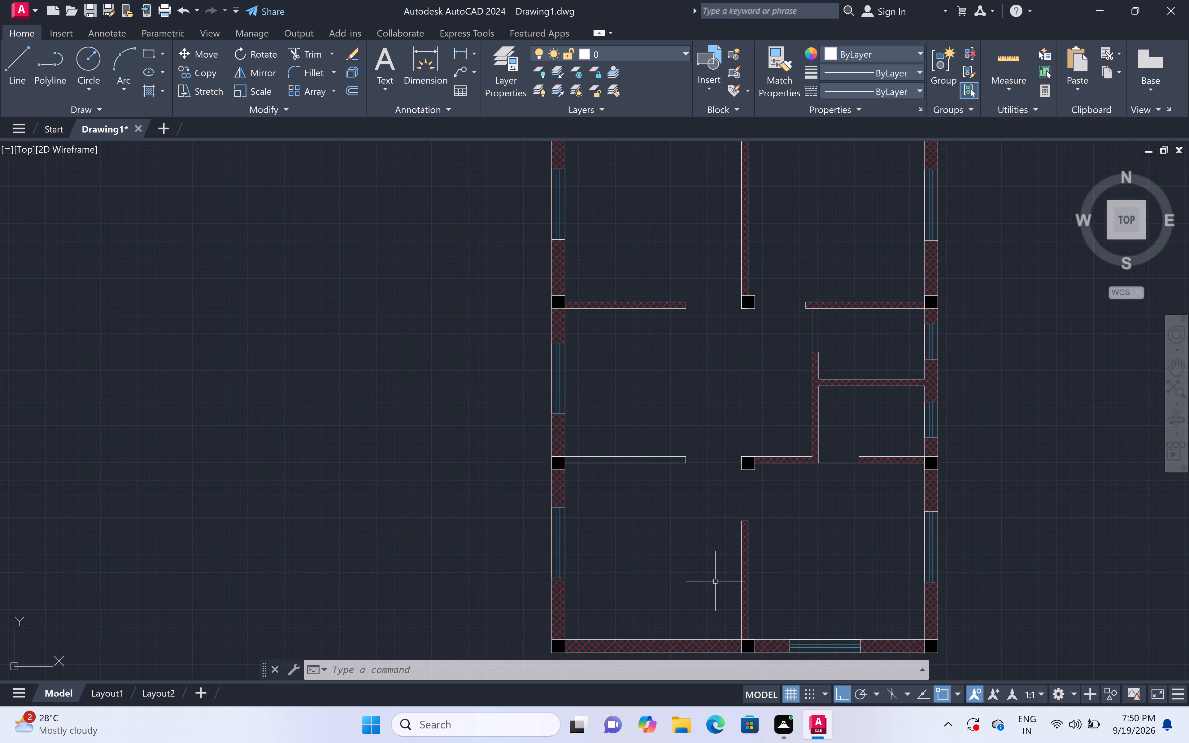
pyautogui.moveTo(712, 581); pyautogui.dragTo(688, 506, button='middle')
pyautogui.write('h')
pyautogui.press('space')
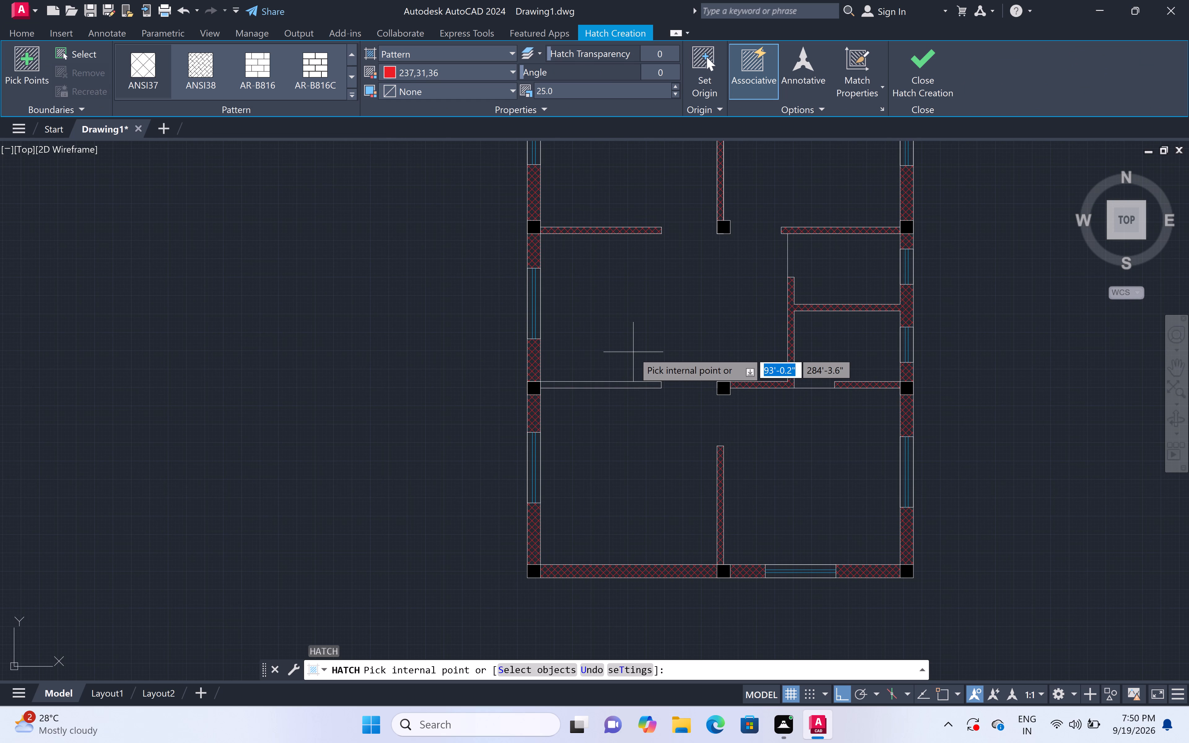
pyautogui.click(628, 385)
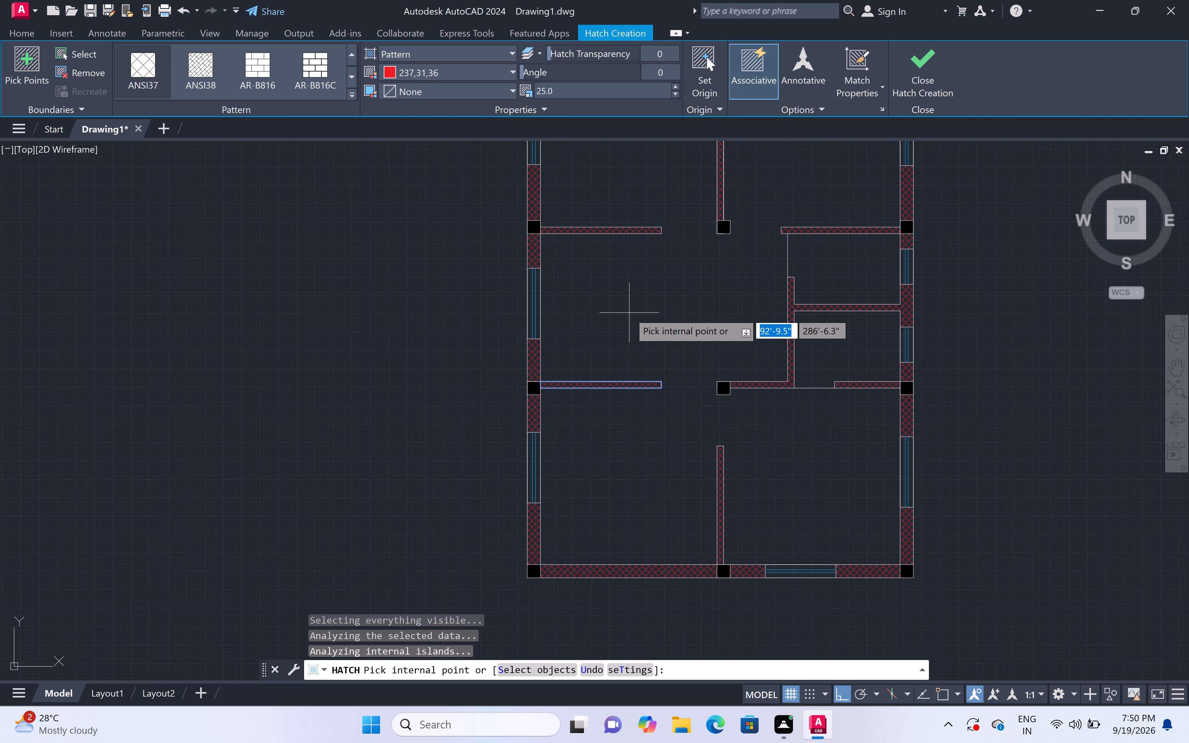
pyautogui.press('Escape')
# Draw a vertical stair line across the lower left room, 3' from the left wall's inner face, between bottom wall and partition.
pyautogui.write('l')
pyautogui.press('space')
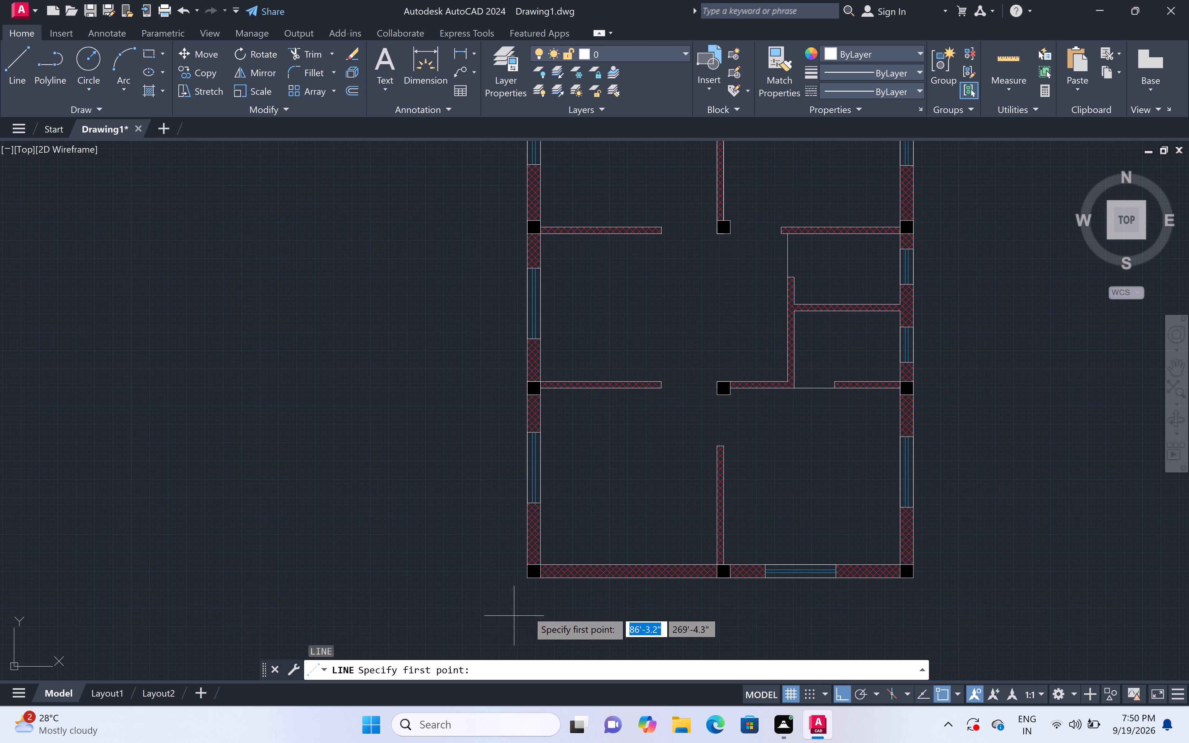
pyautogui.doubleClick(541, 563)
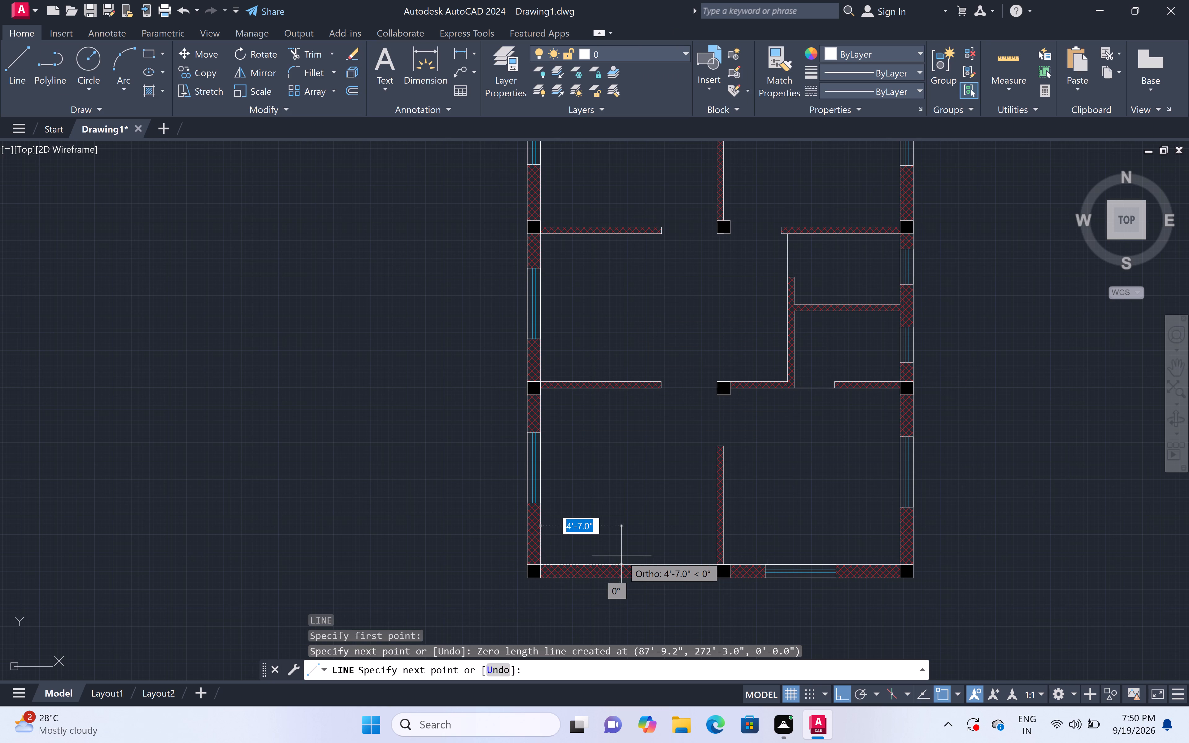
pyautogui.press('3')
pyautogui.write("'")
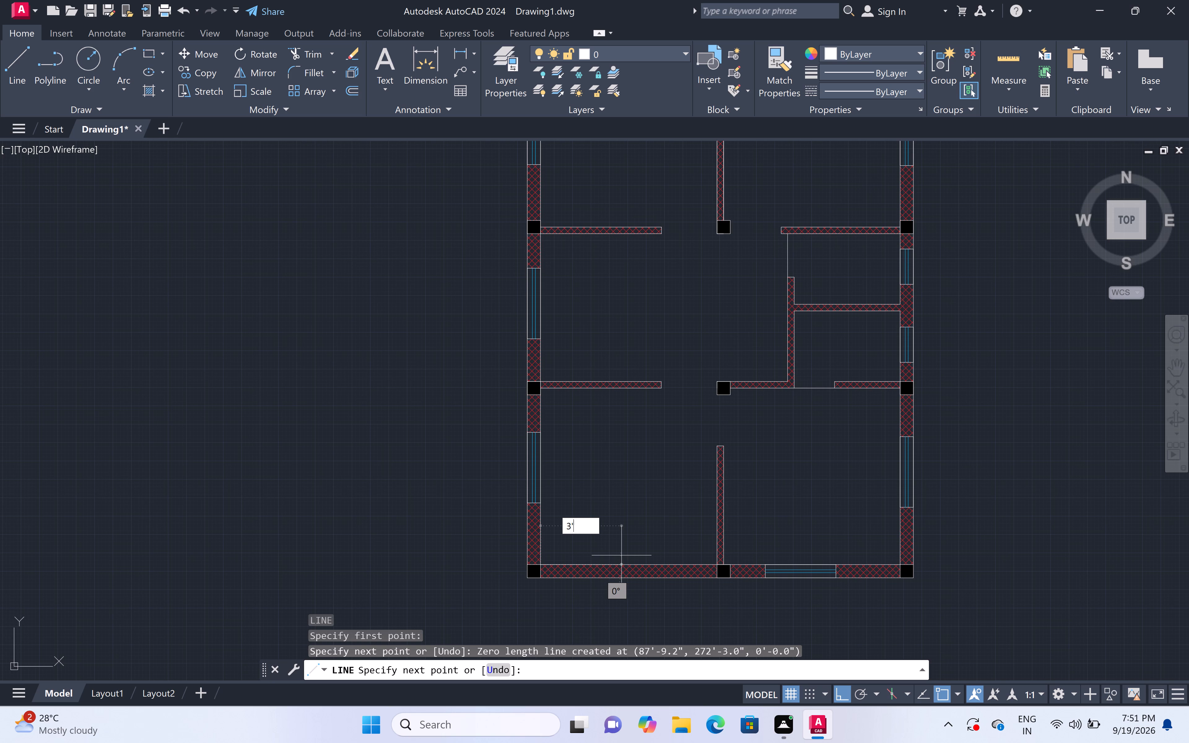
pyautogui.press('space')
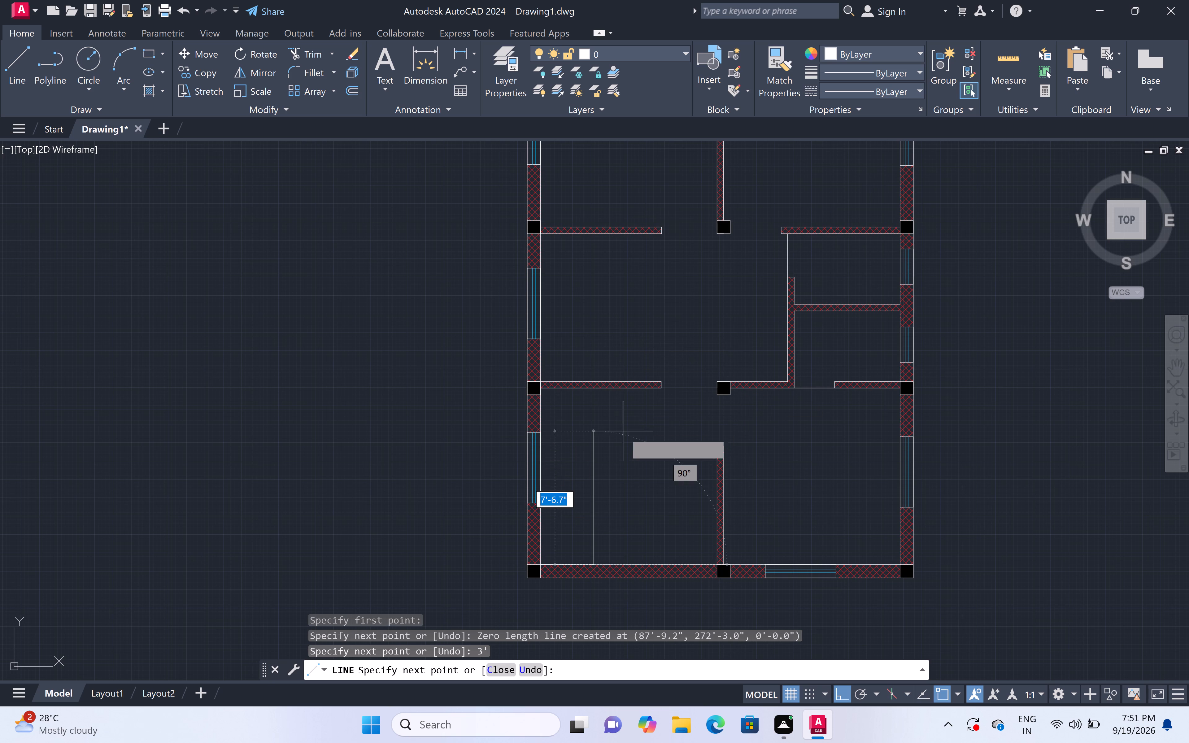
pyautogui.click(597, 390)
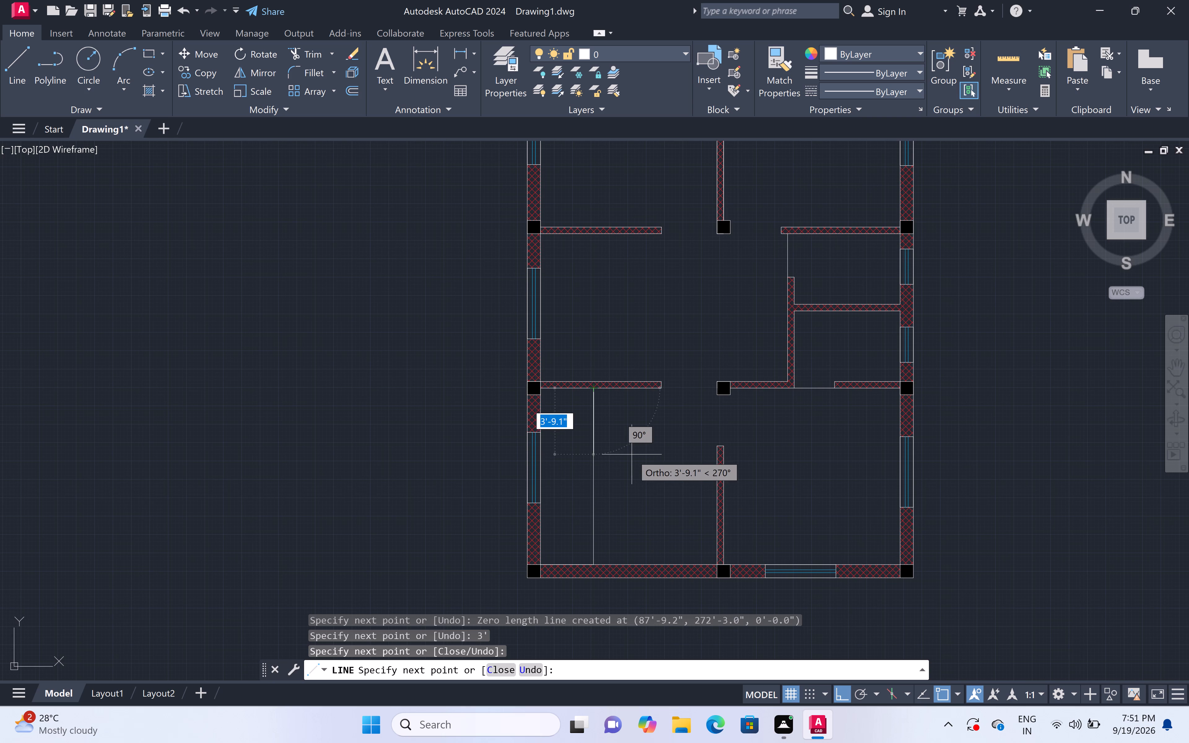
pyautogui.press('Escape')
# Draw a horizontal stair line about 7' long from the left wall's inner face, 3' below the lower left room's upper partition.
pyautogui.scroll(2, 610, 542)
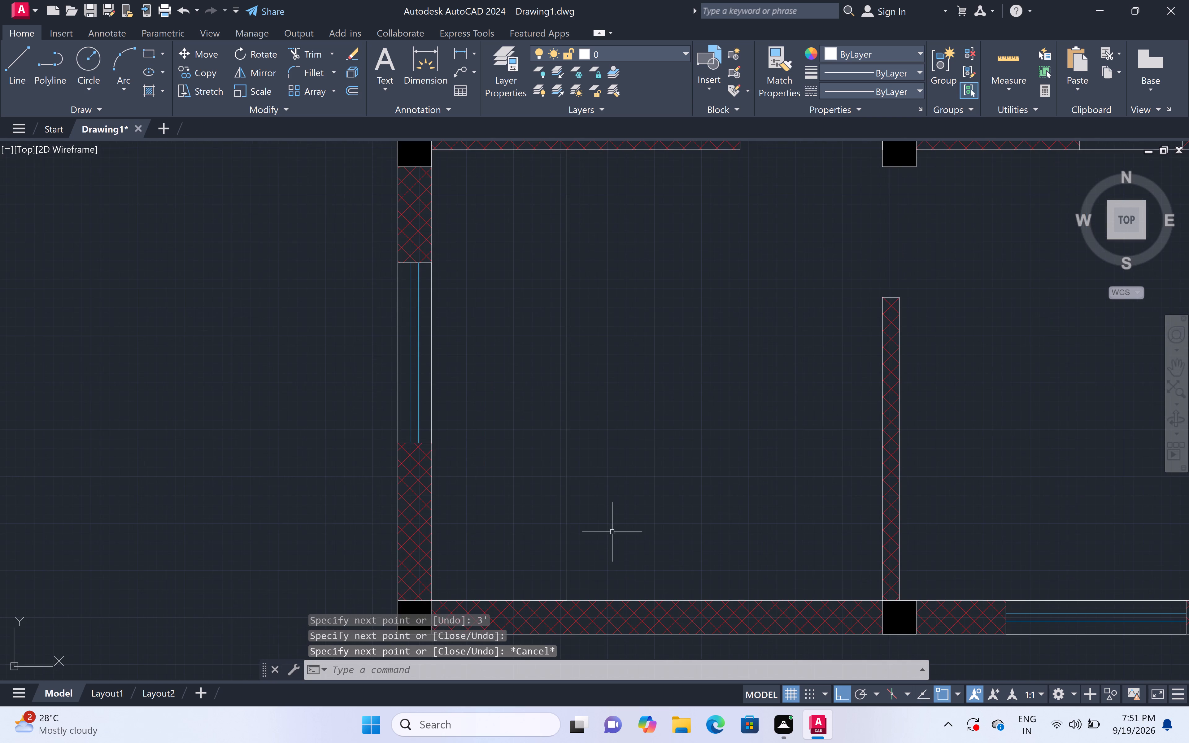
pyautogui.scroll(-1, 619, 503)
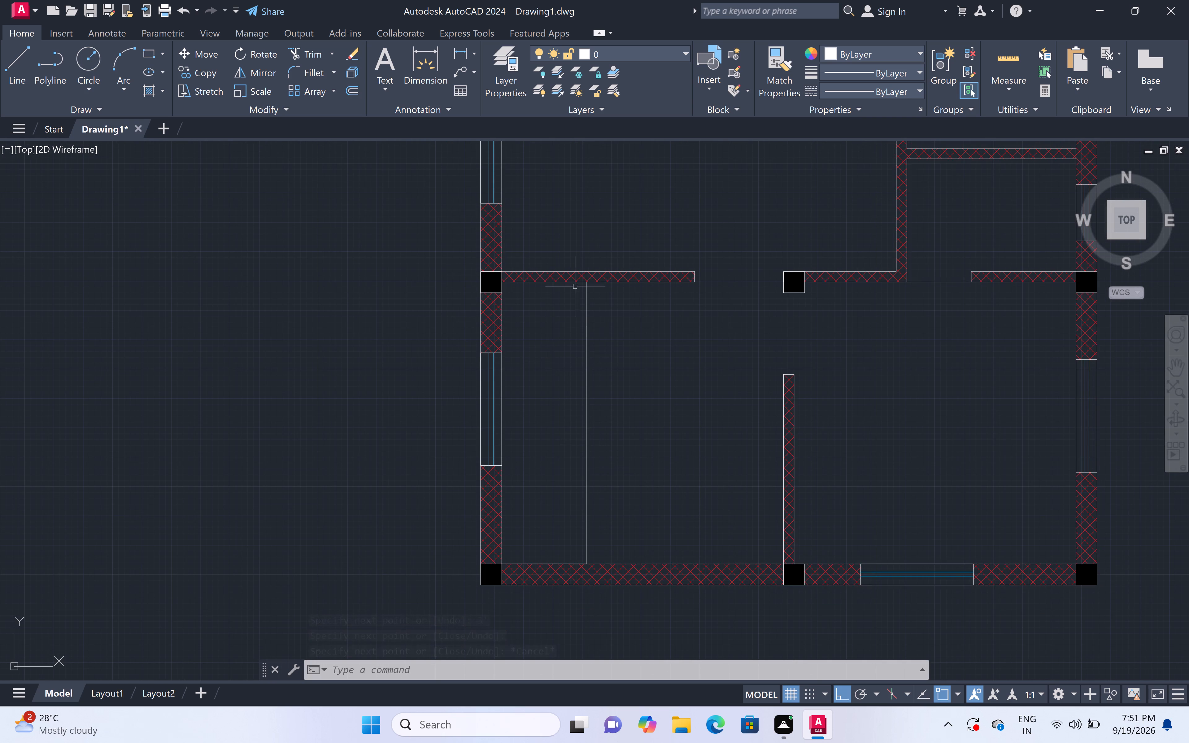
pyautogui.write('l')
pyautogui.press('space')
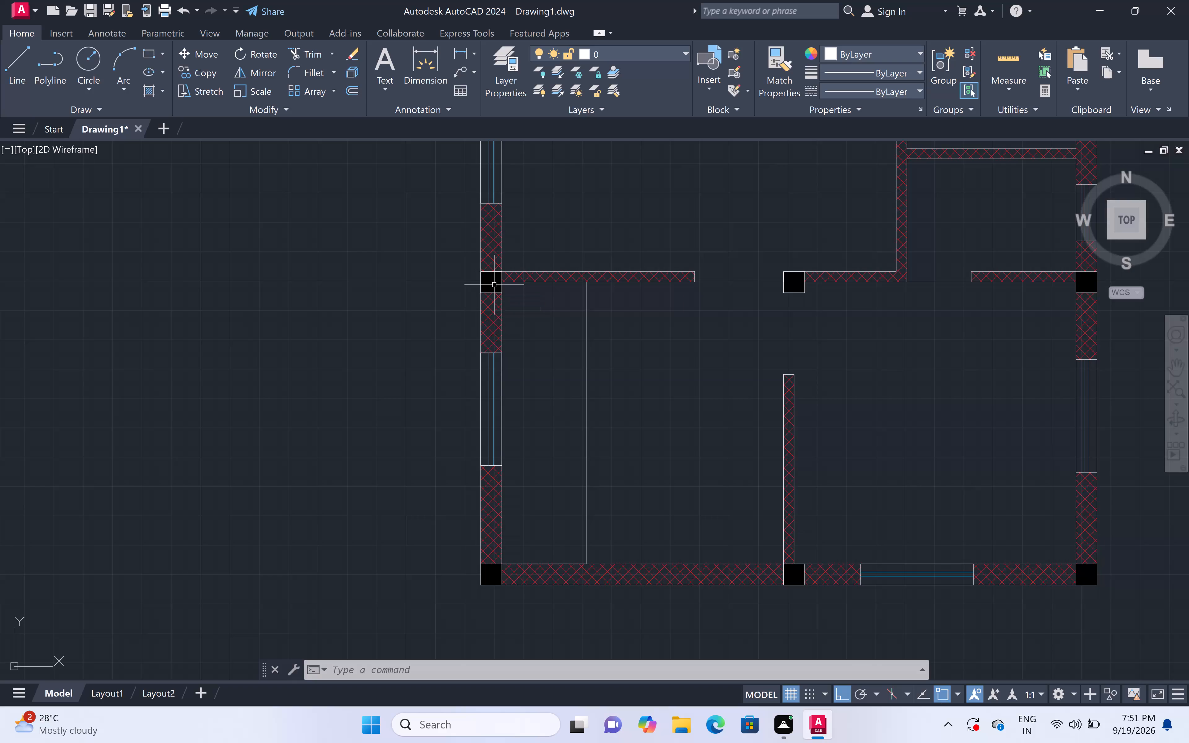
pyautogui.click(502, 283)
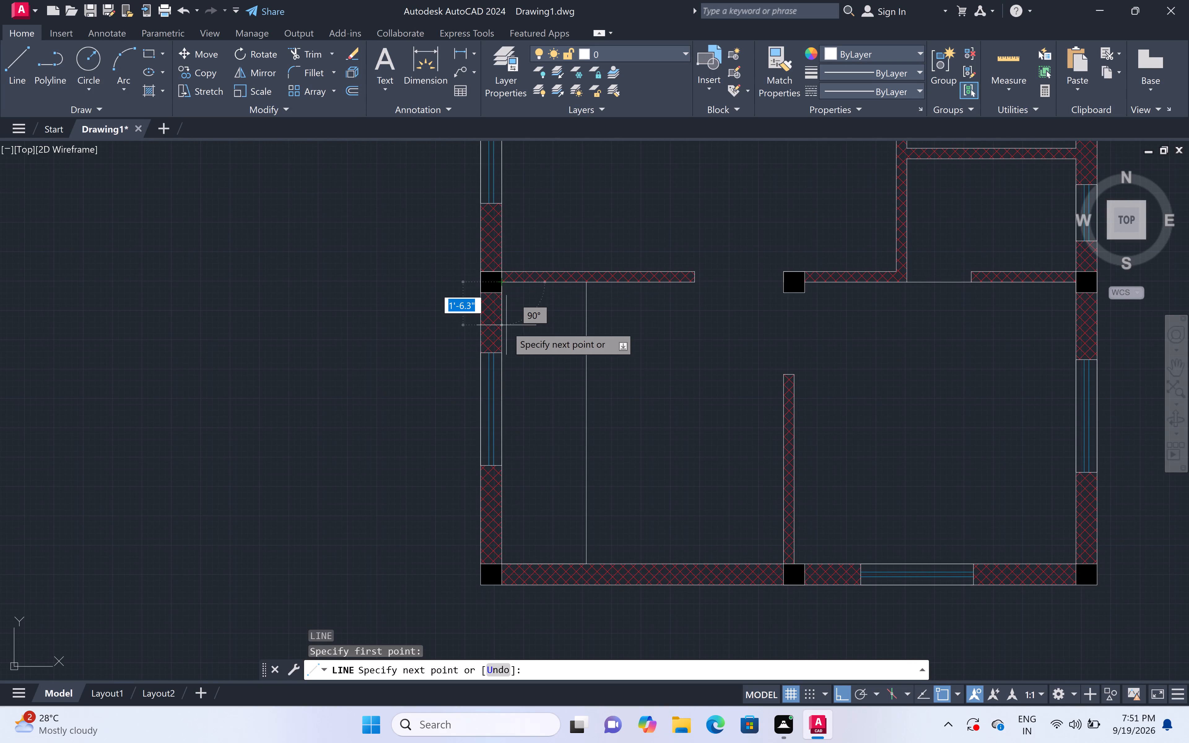
pyautogui.write("3'")
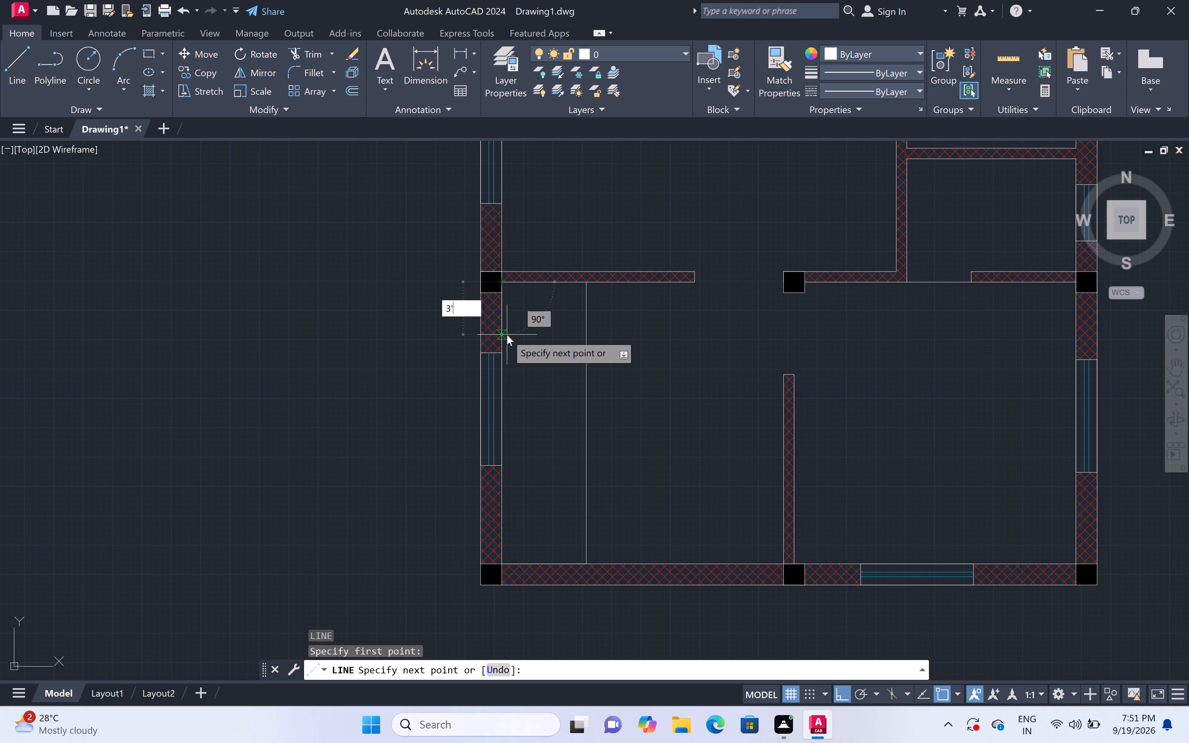
pyautogui.press('space')
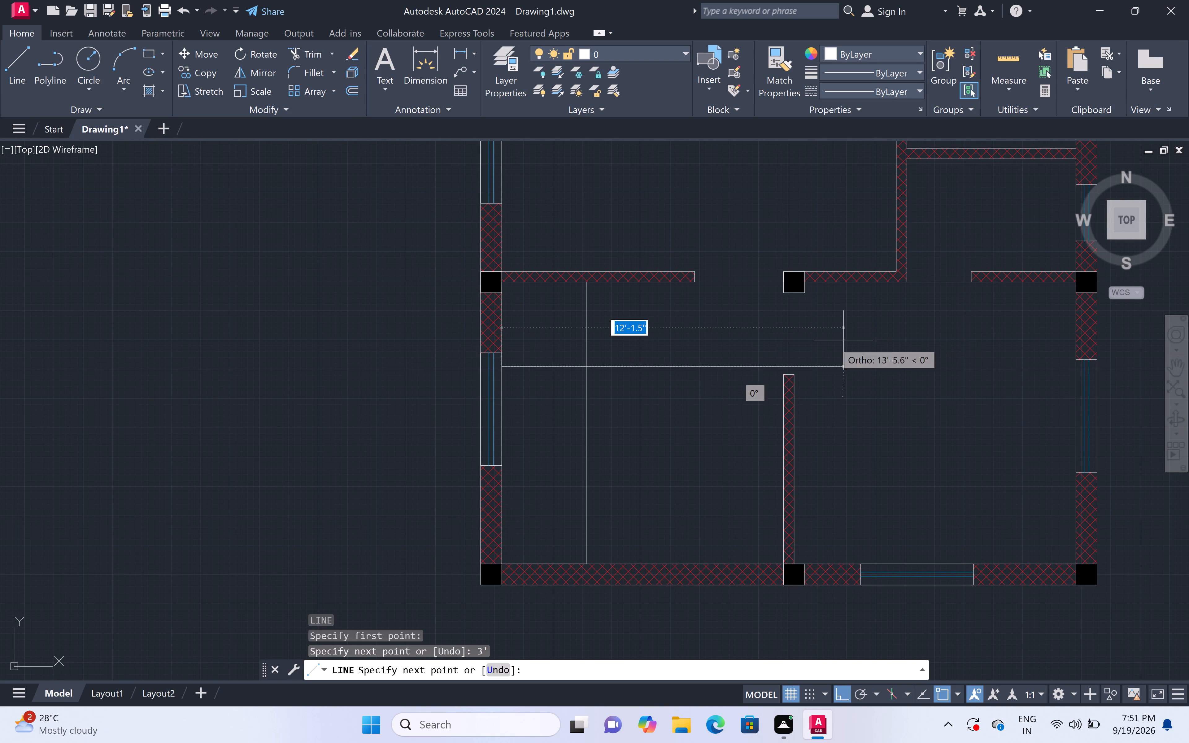
pyautogui.click(699, 364)
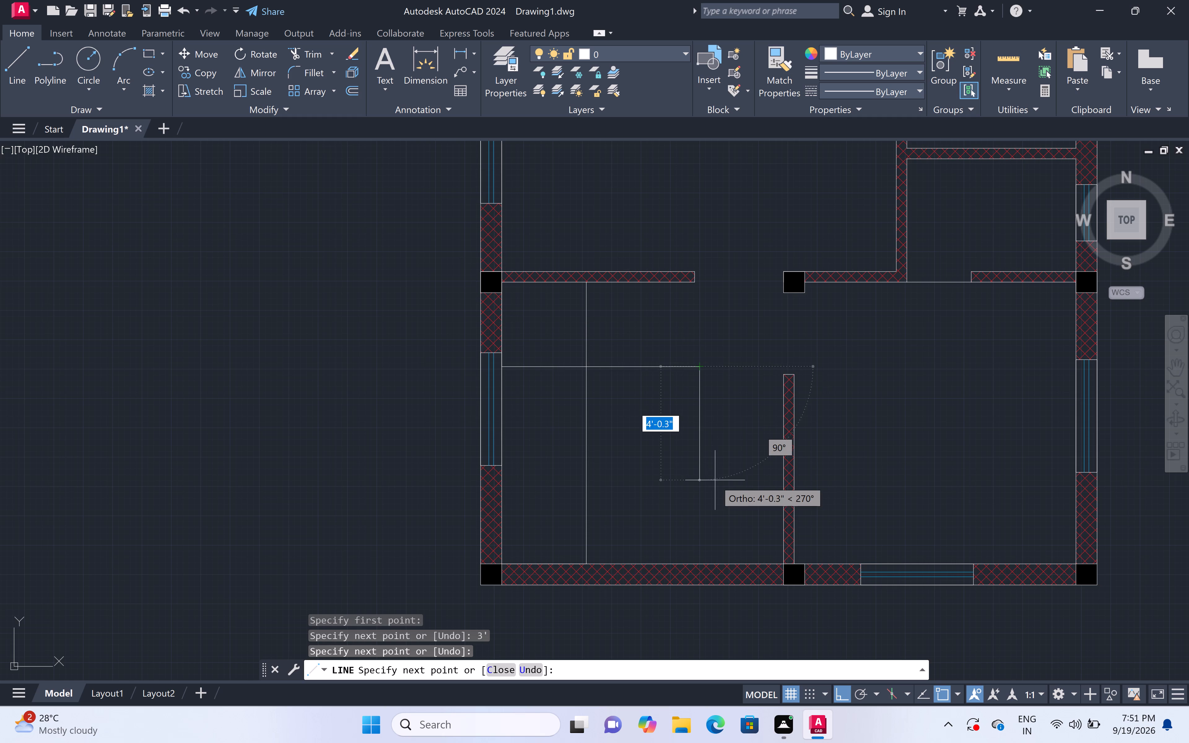
pyautogui.press('Escape')
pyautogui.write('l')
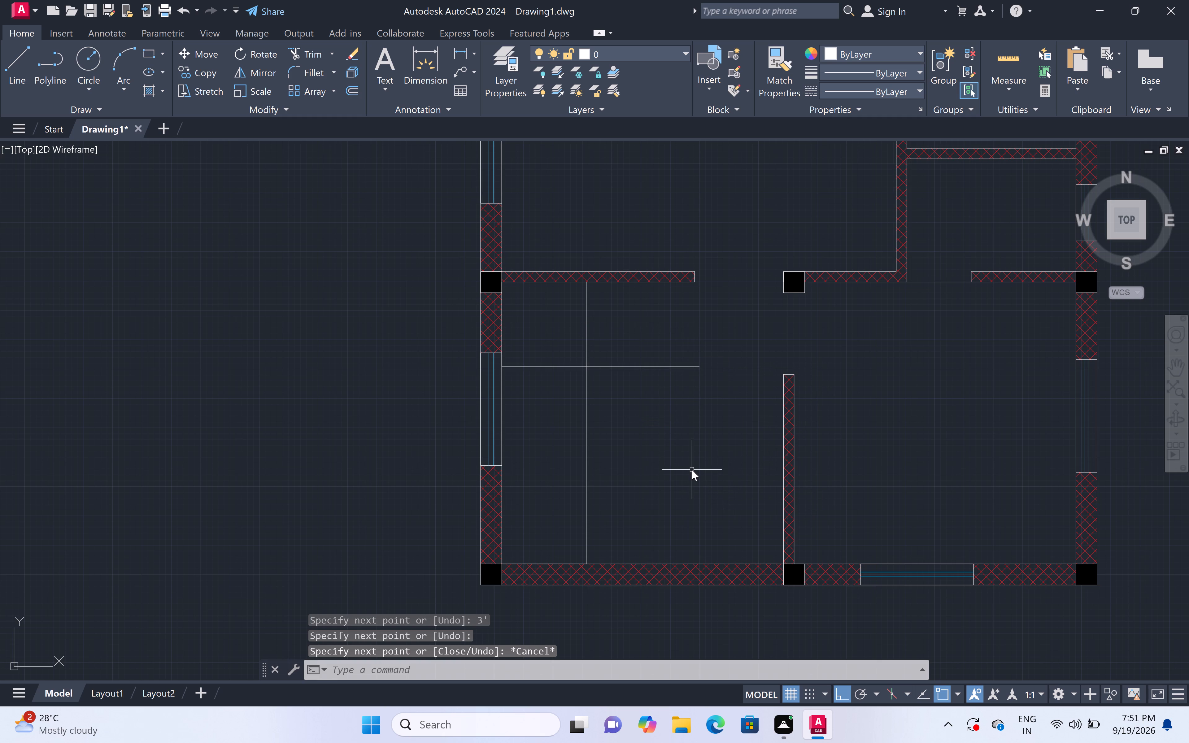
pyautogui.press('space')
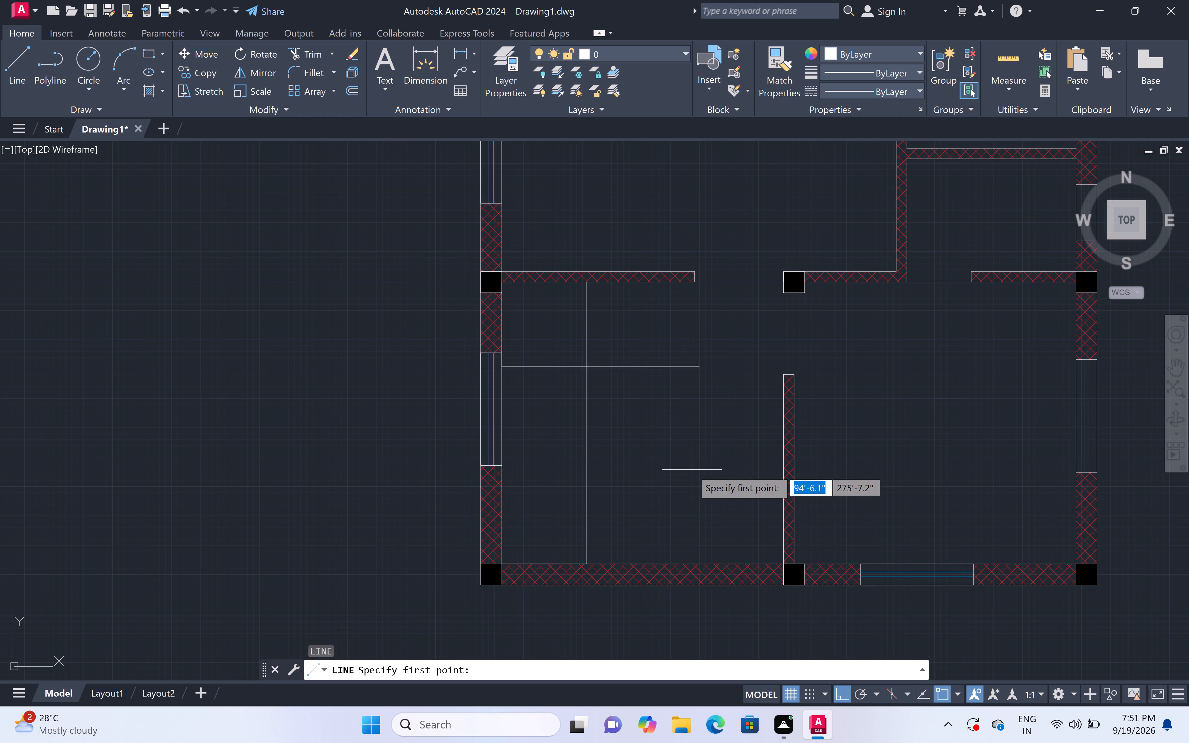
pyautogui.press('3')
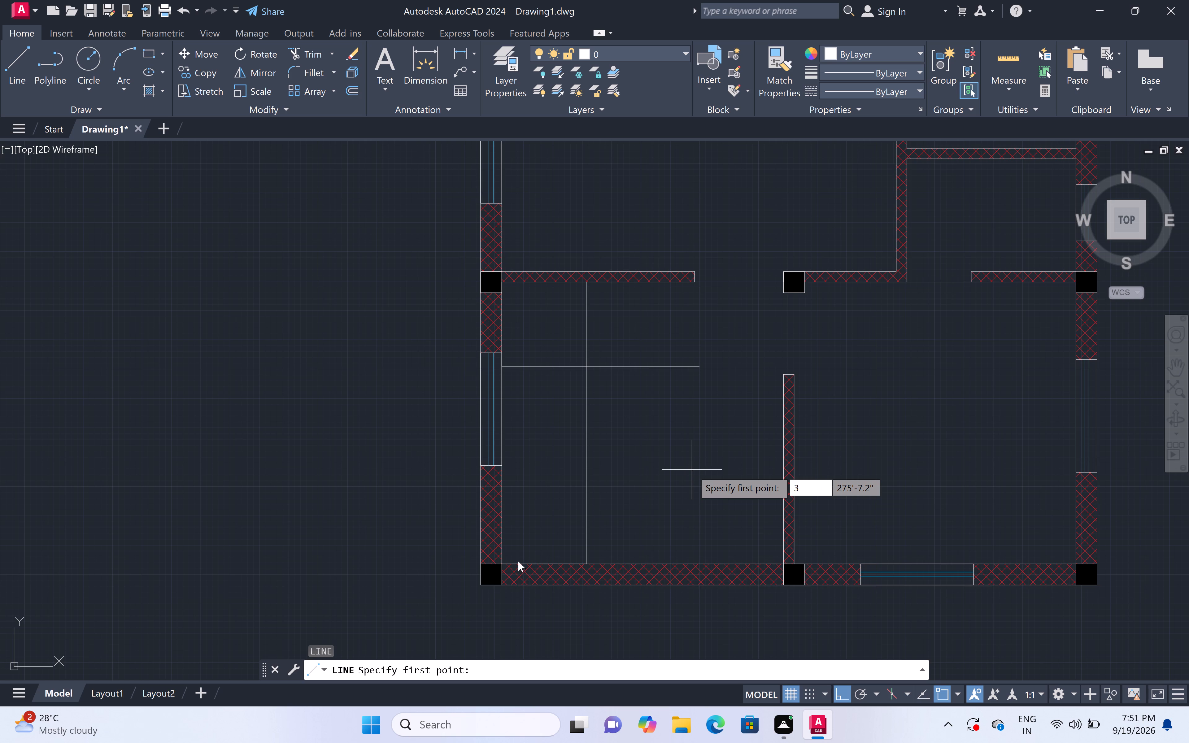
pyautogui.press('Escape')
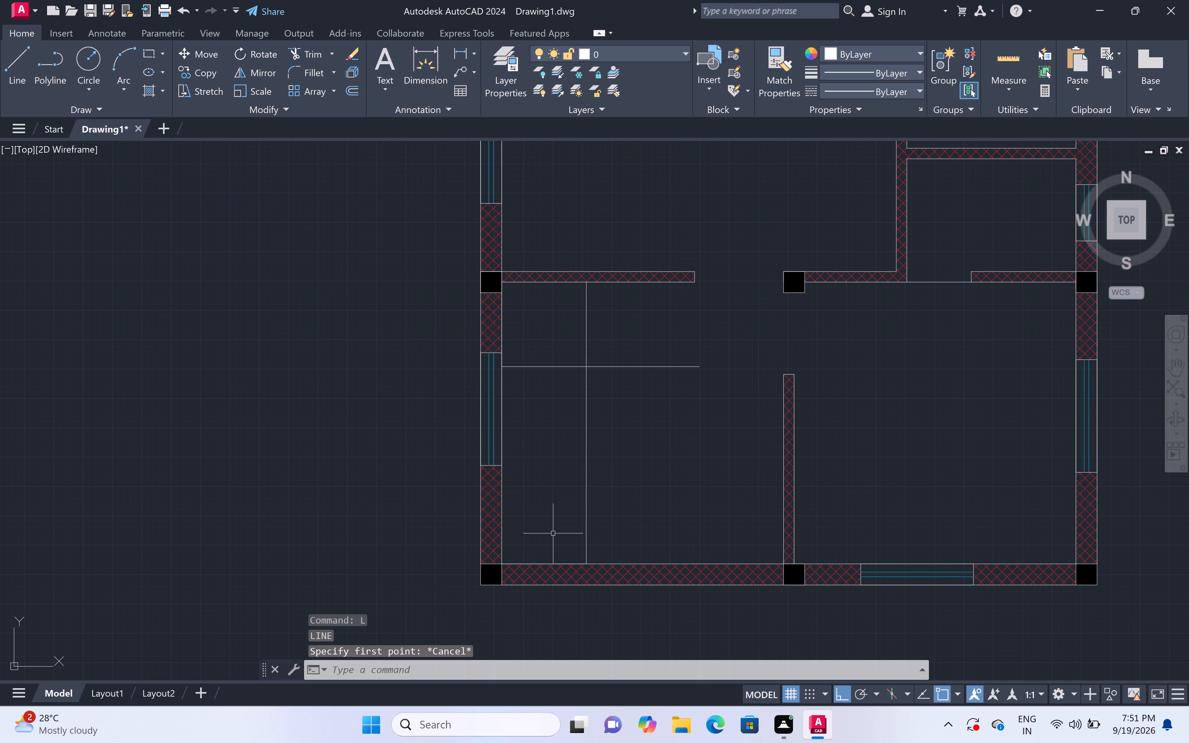
# Draw a horizontal stair line from the left wall's inner face, 3' above the bottom wall, extending past the vertical stair line.
pyautogui.write('l')
pyautogui.press('space')
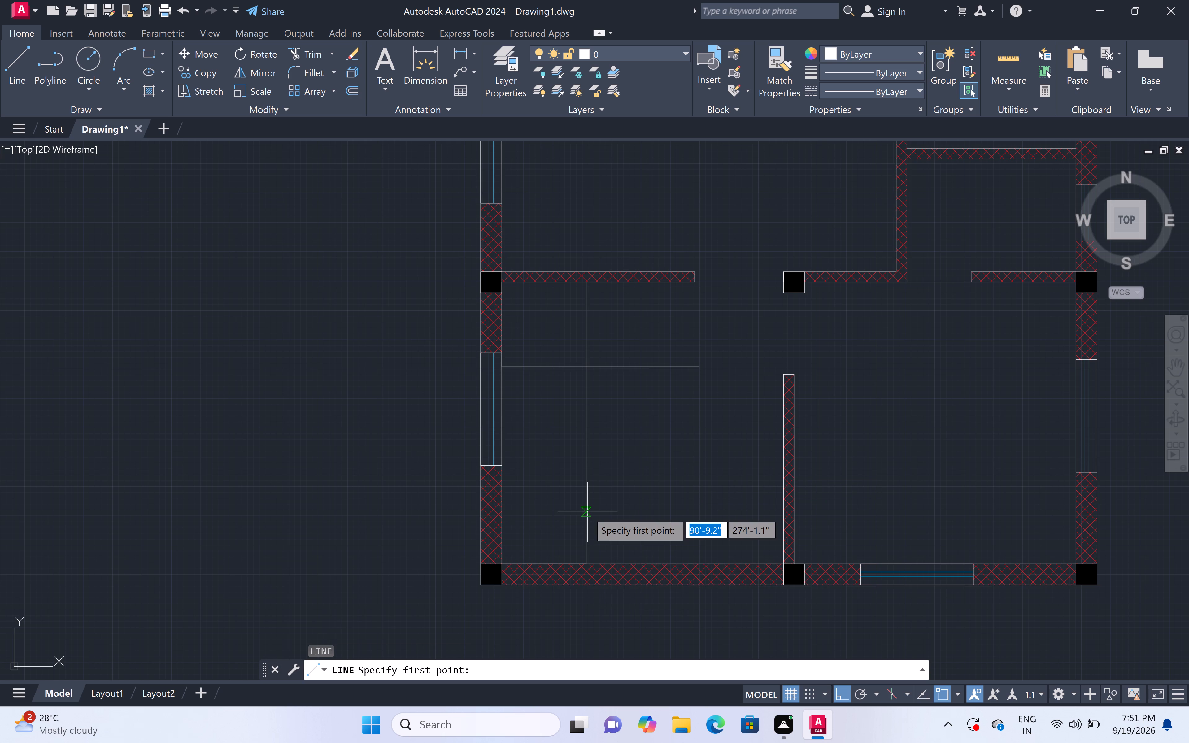
pyautogui.click(500, 567)
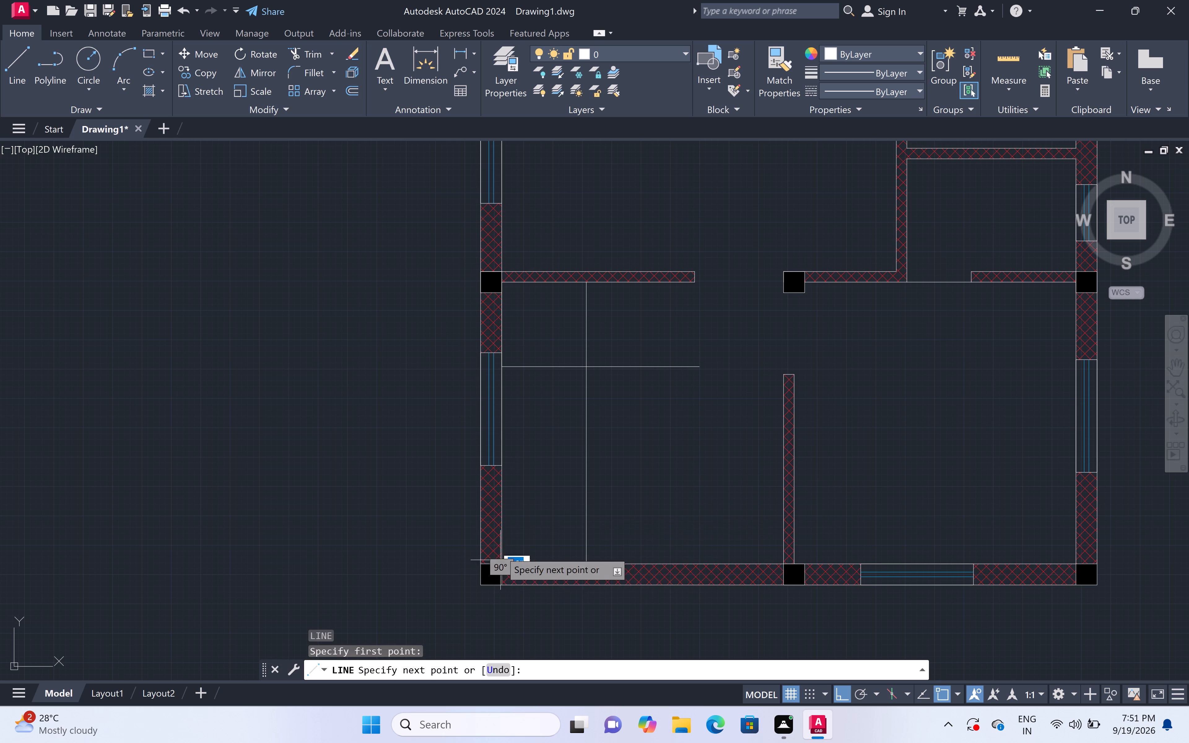
pyautogui.write("3'")
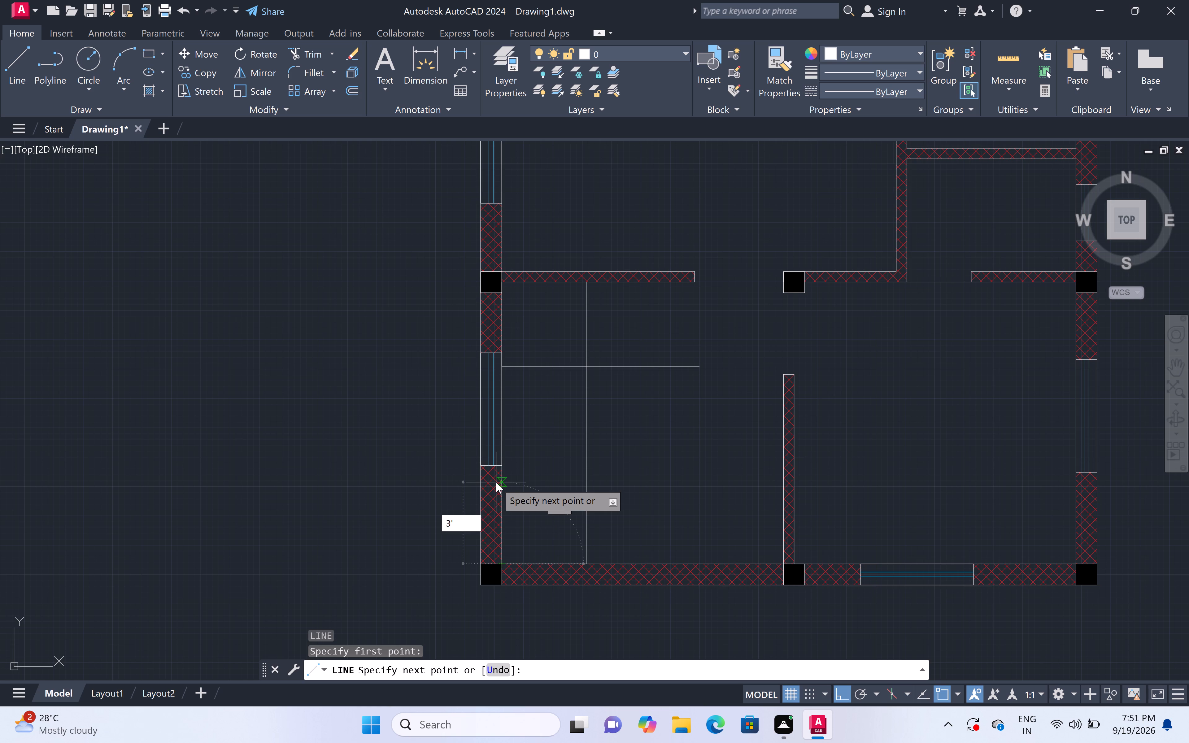
pyautogui.press('space')
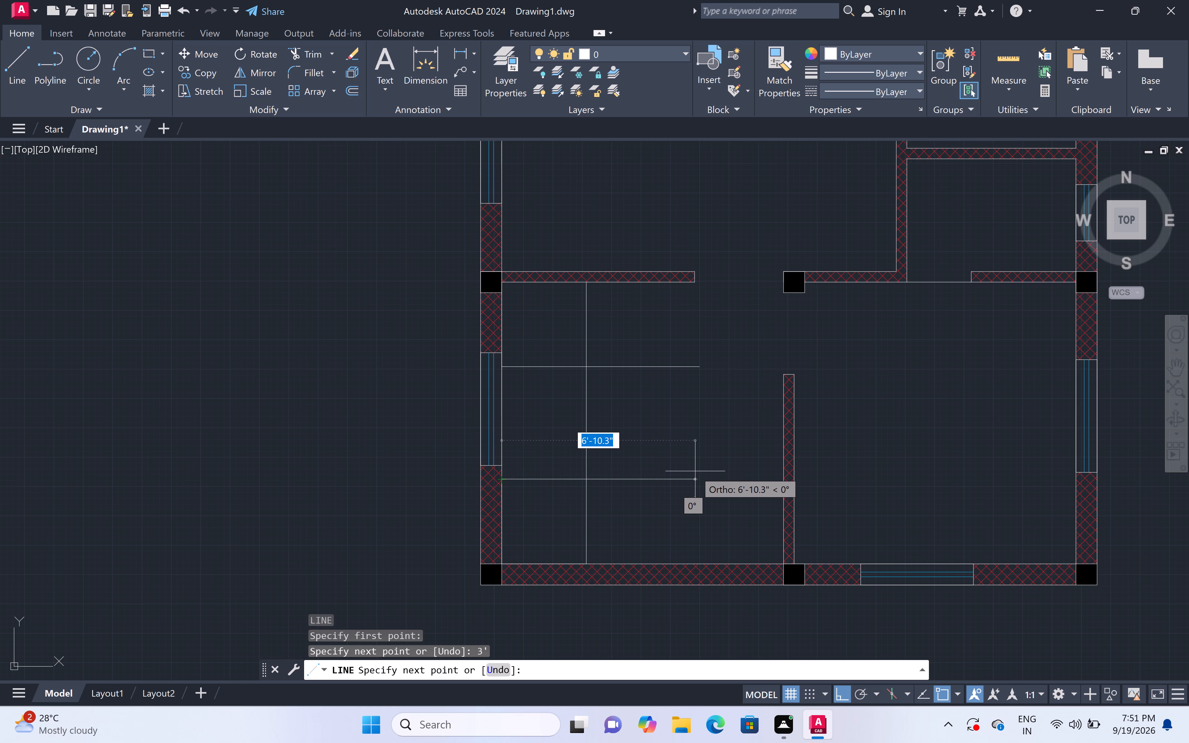
pyautogui.click(719, 472)
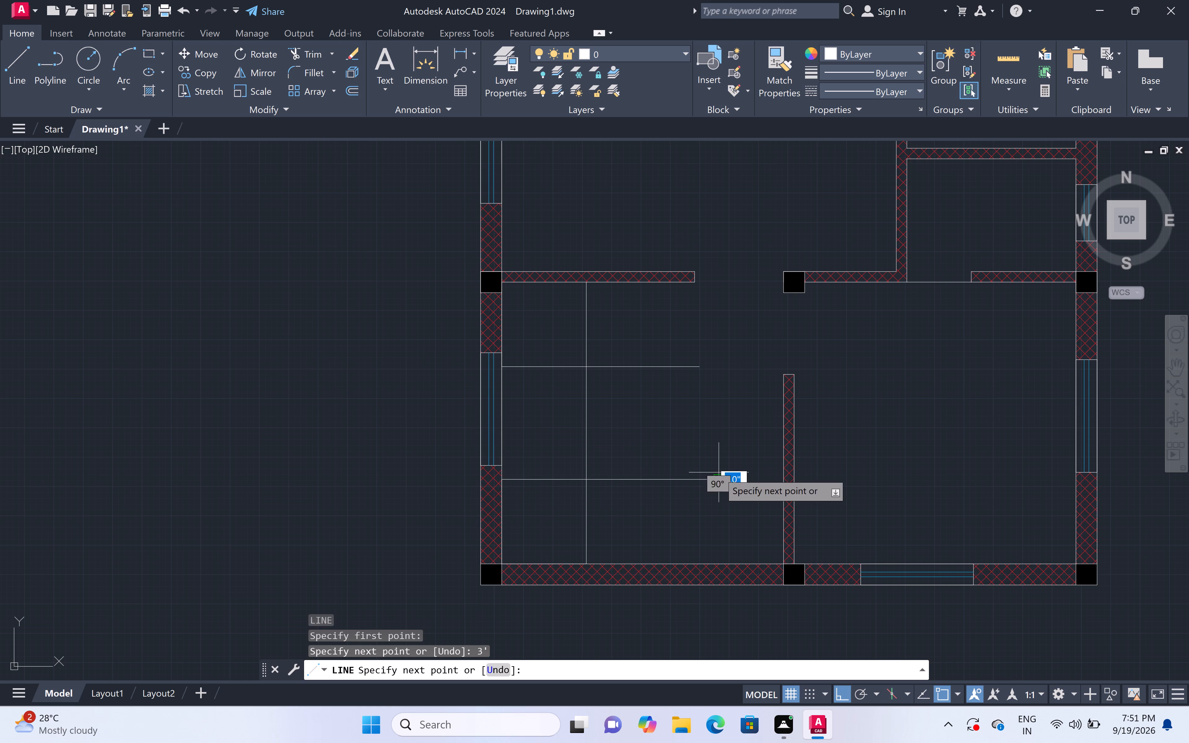
pyautogui.press('Escape')
# Offset the lower horizontal stair line upward four times in succession at 10" spacing to form the treads.
pyautogui.write('off')
pyautogui.press('space')
pyautogui.write('10')
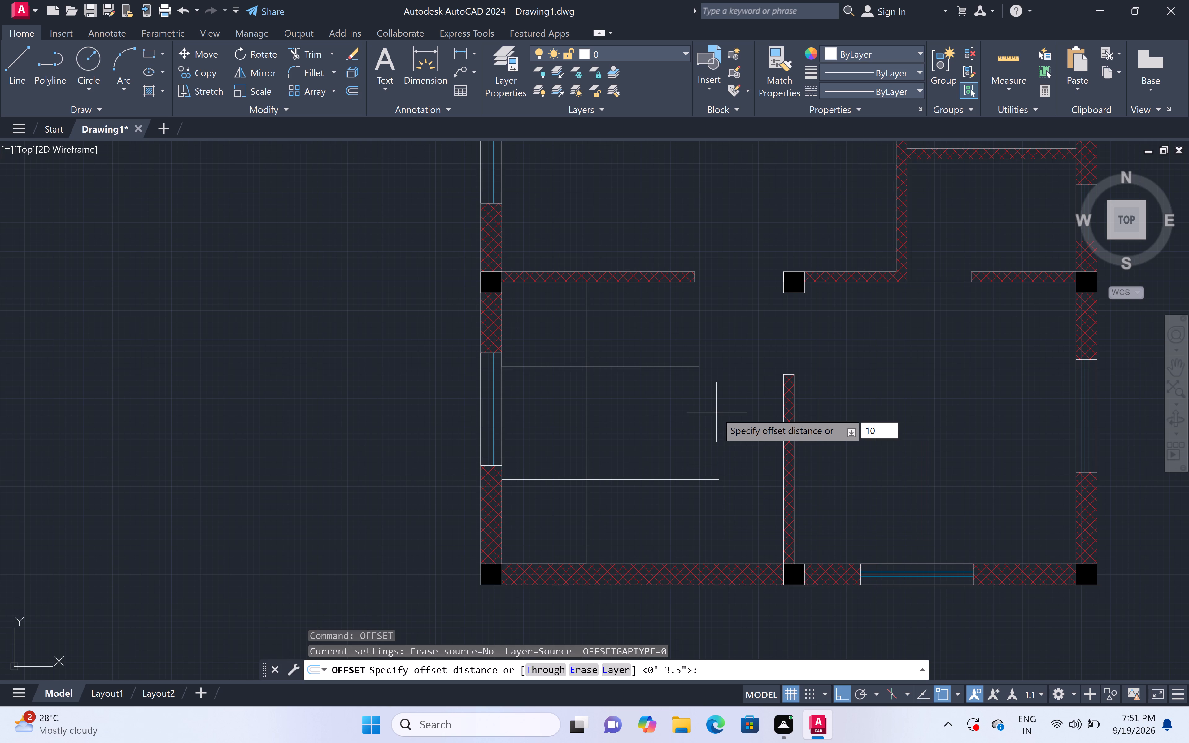
pyautogui.hotkey('shift', '"')
pyautogui.press('space')
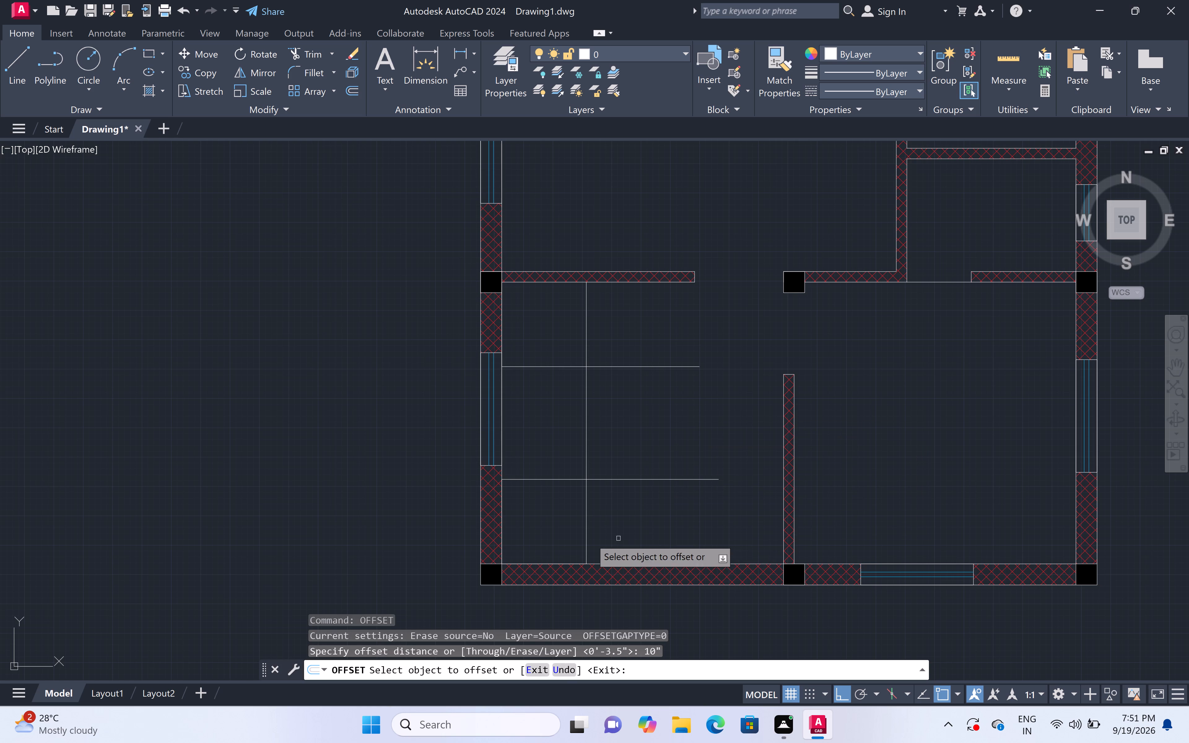
pyautogui.doubleClick(557, 480)
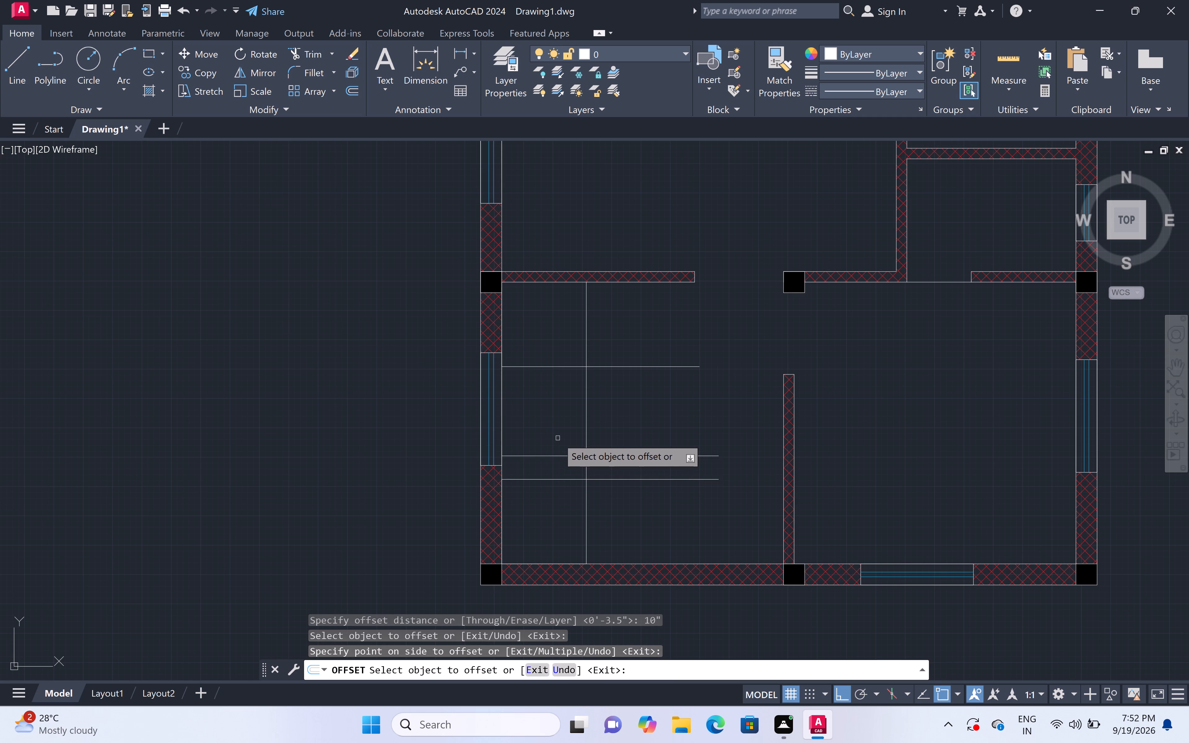
pyautogui.click(558, 438)
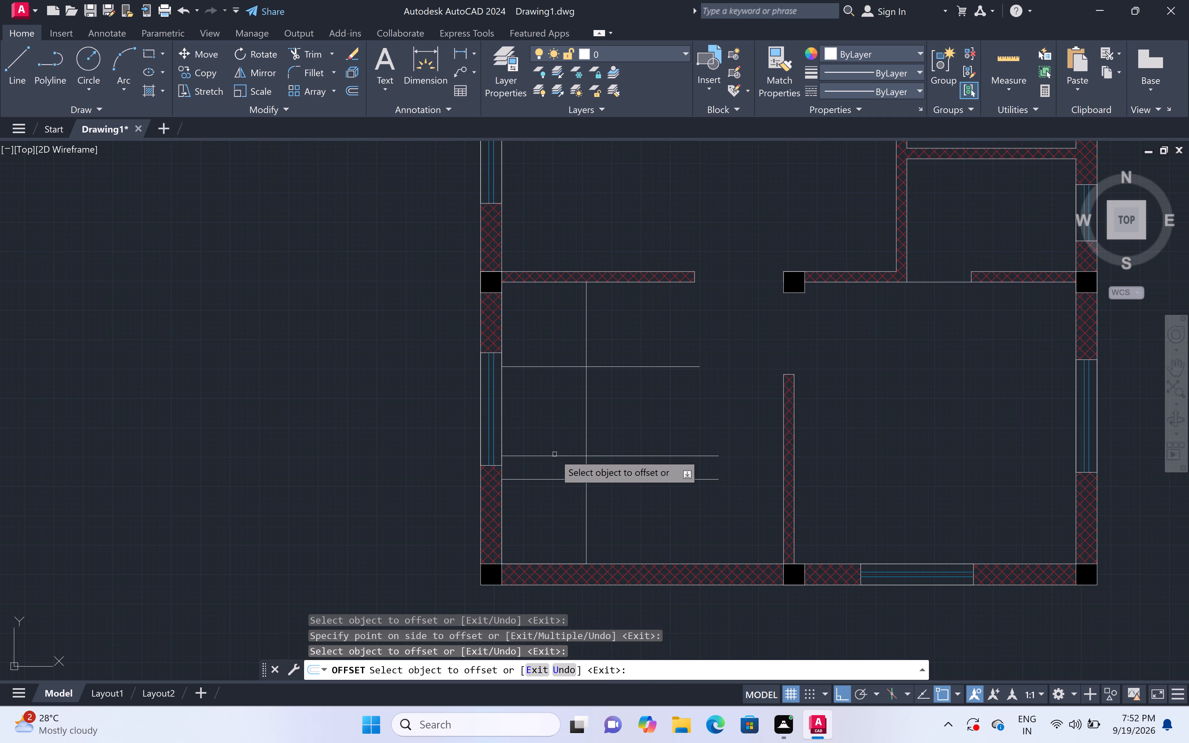
pyautogui.click(555, 456)
pyautogui.click(557, 393)
pyautogui.click(557, 391)
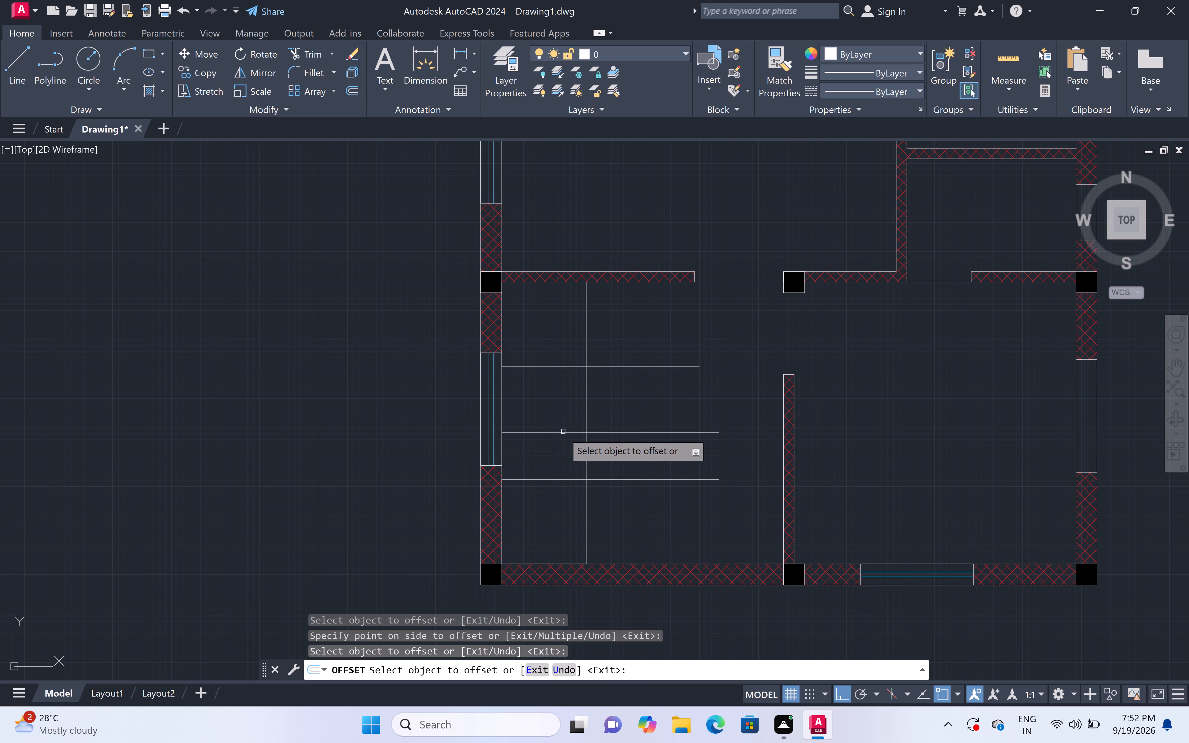
pyautogui.moveTo(563, 432); pyautogui.dragTo(563, 425)
pyautogui.click(556, 329)
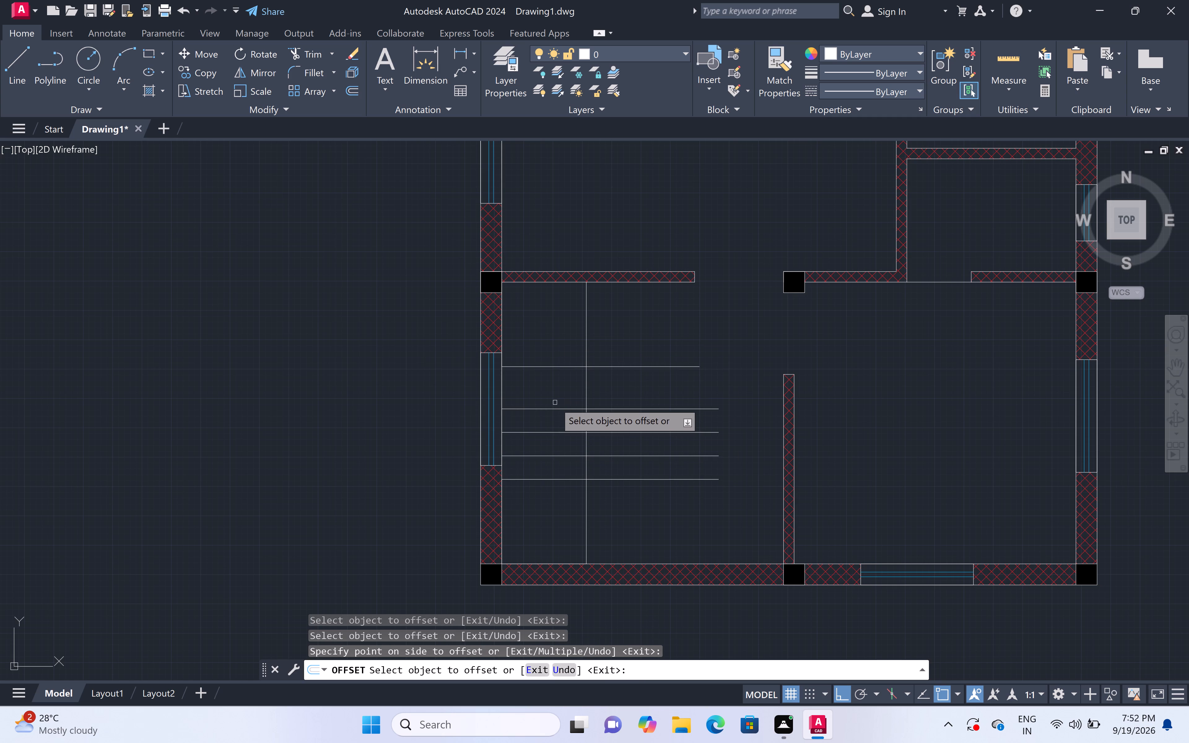
pyautogui.doubleClick(555, 406)
pyautogui.moveTo(558, 410); pyautogui.dragTo(557, 397)
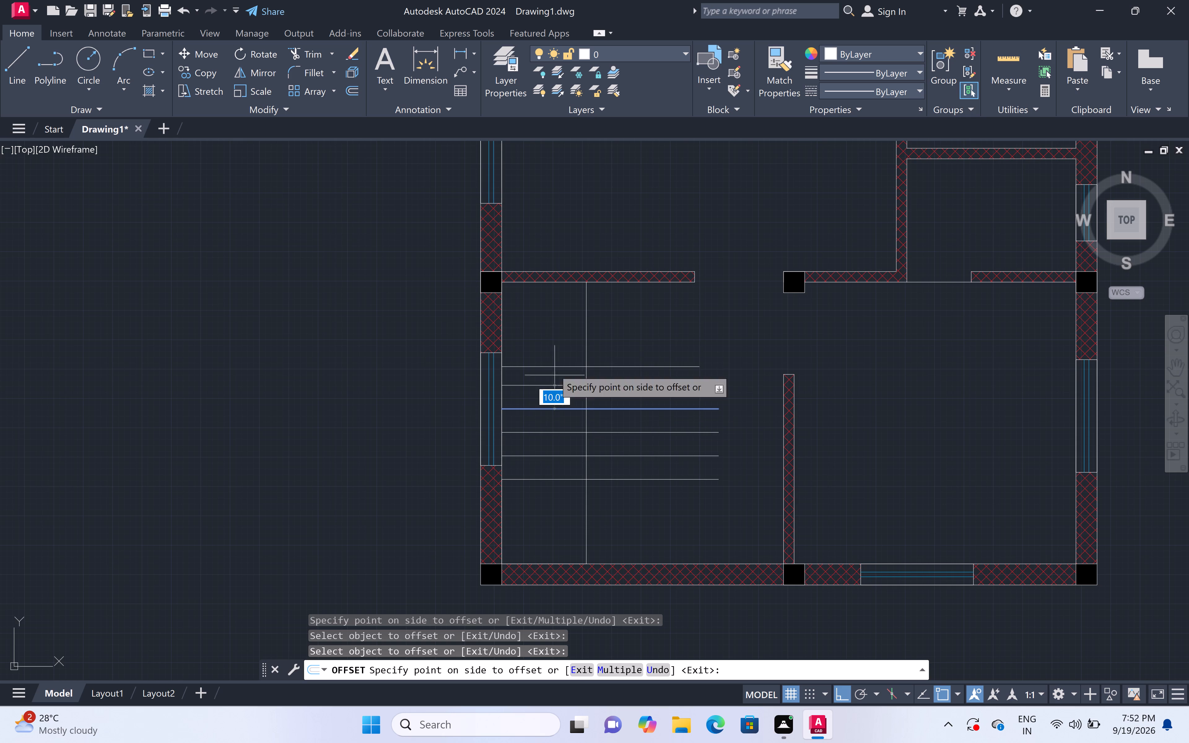
pyautogui.click(554, 315)
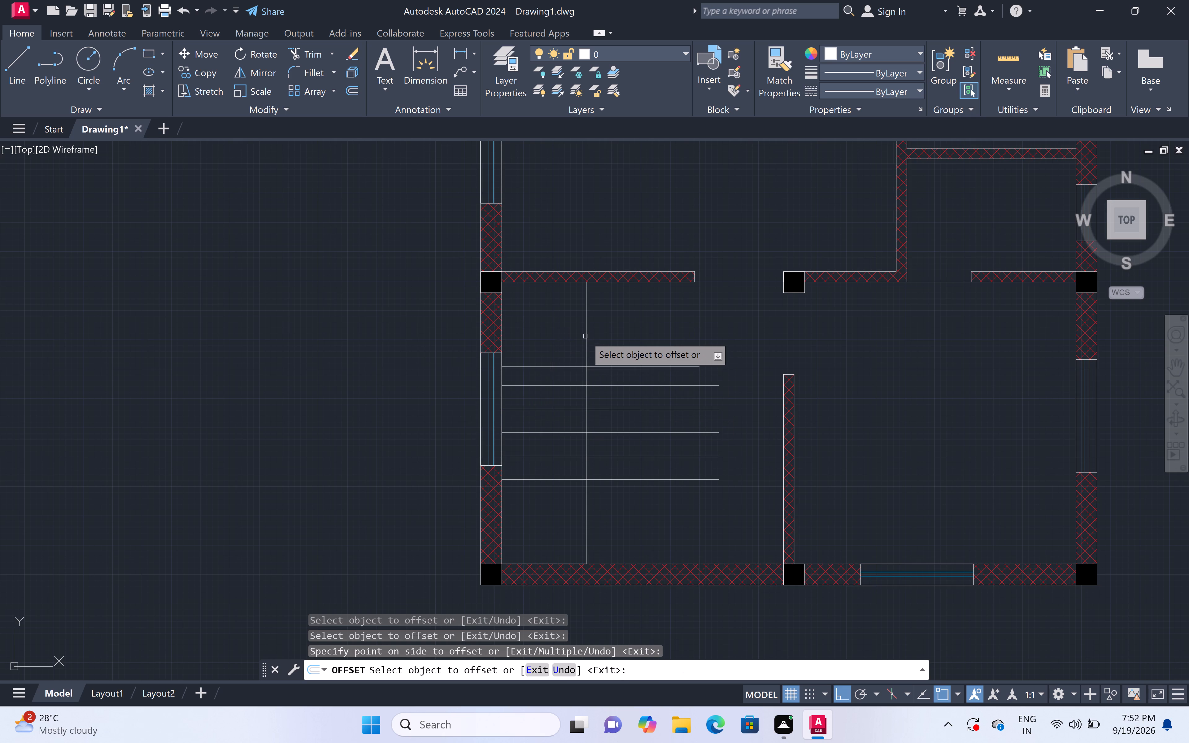
# Offset the vertical stair line toward the room's interior four times in succession at 10" spacing to form the flights' treads.
pyautogui.click(588, 337)
pyautogui.doubleClick(667, 331)
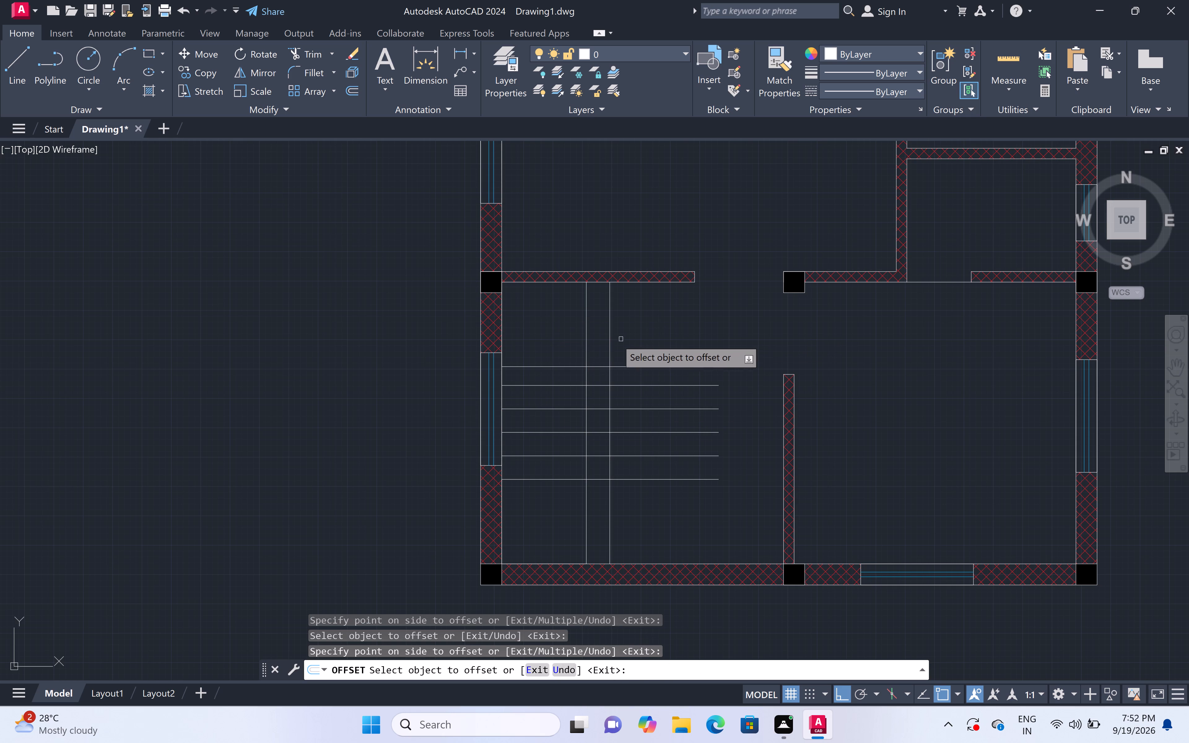
pyautogui.click(610, 340)
pyautogui.click(663, 327)
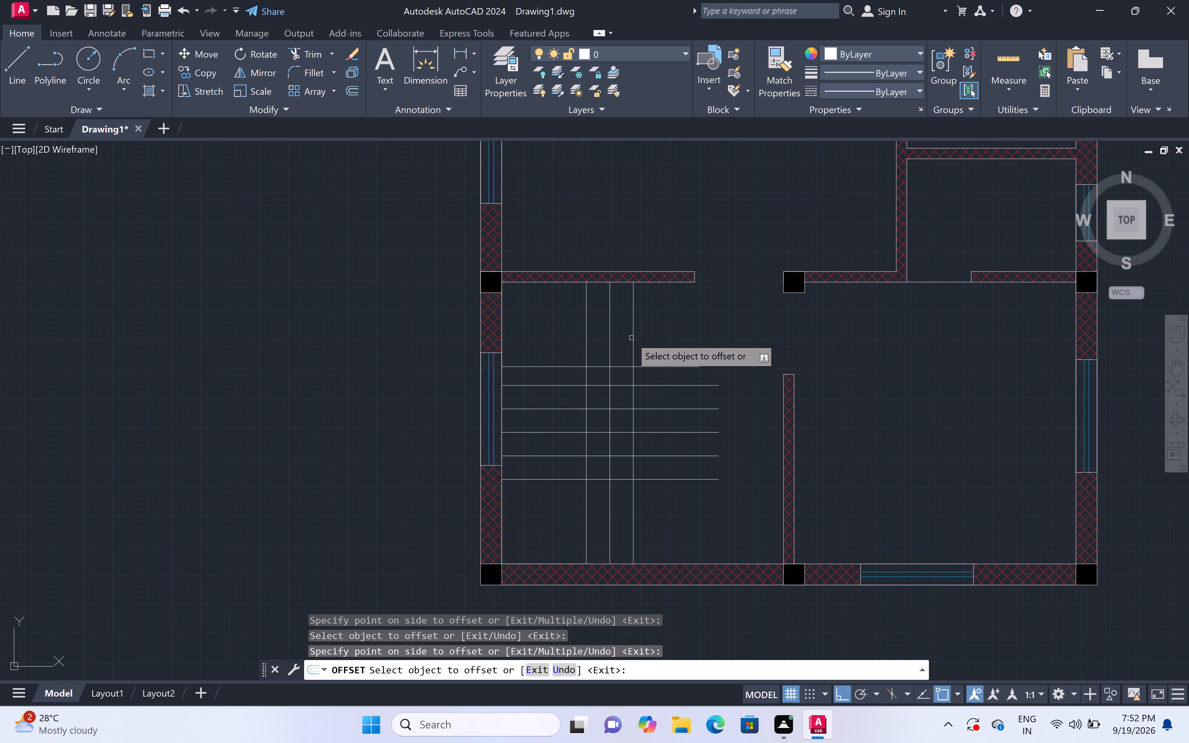
pyautogui.click(632, 336)
pyautogui.doubleClick(708, 334)
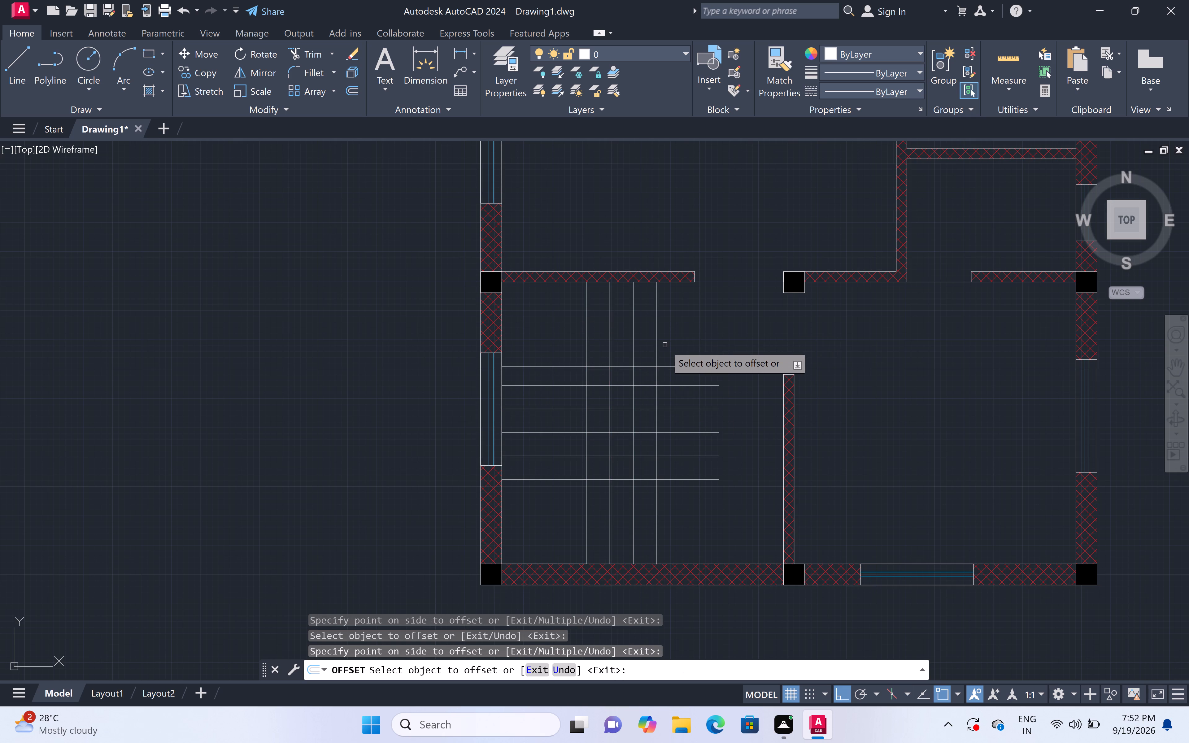
pyautogui.click(658, 340)
pyautogui.doubleClick(728, 339)
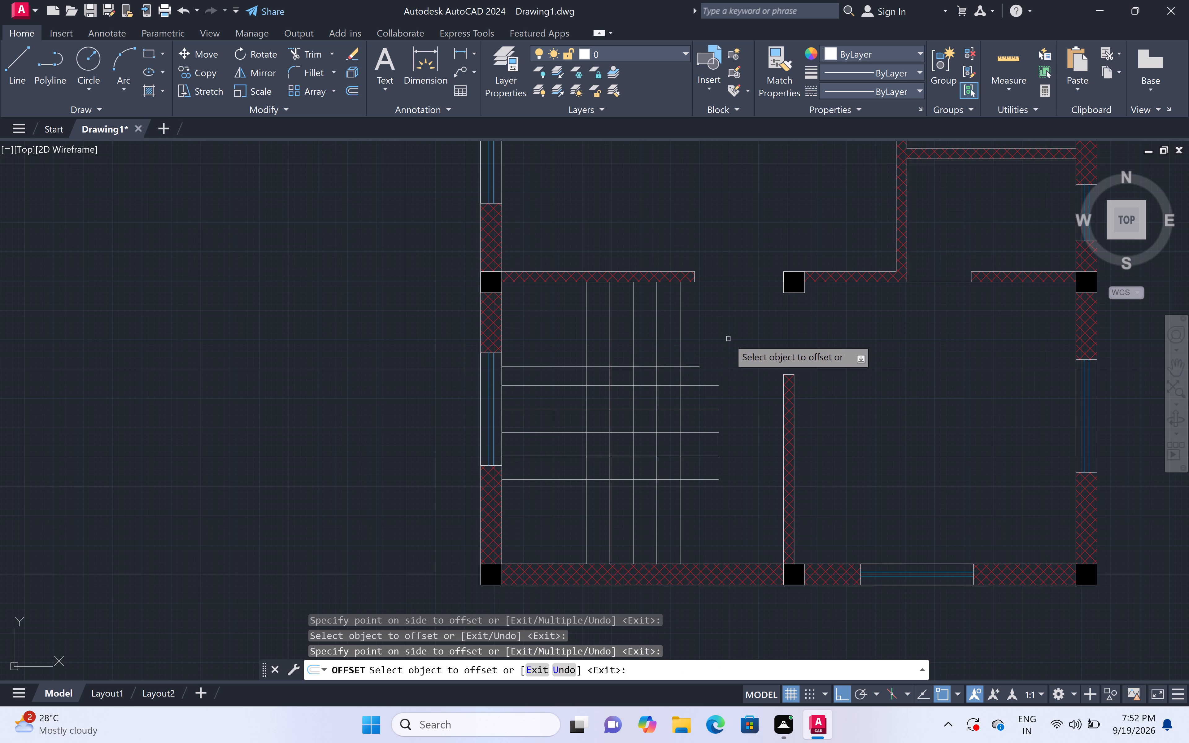
pyautogui.press('Escape')
# Trim the ends of all horizontal stair lines that extend past the outermost vertical tread line.
pyautogui.write('tr')
pyautogui.press('space')
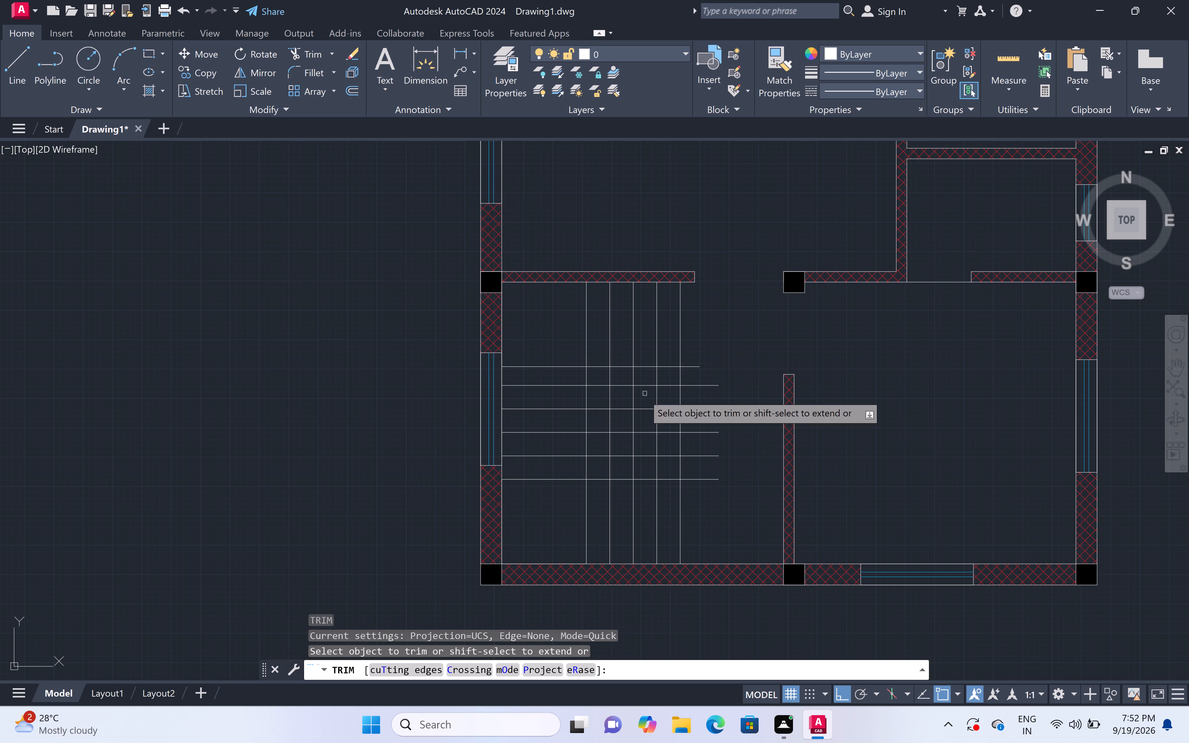
pyautogui.doubleClick(697, 382)
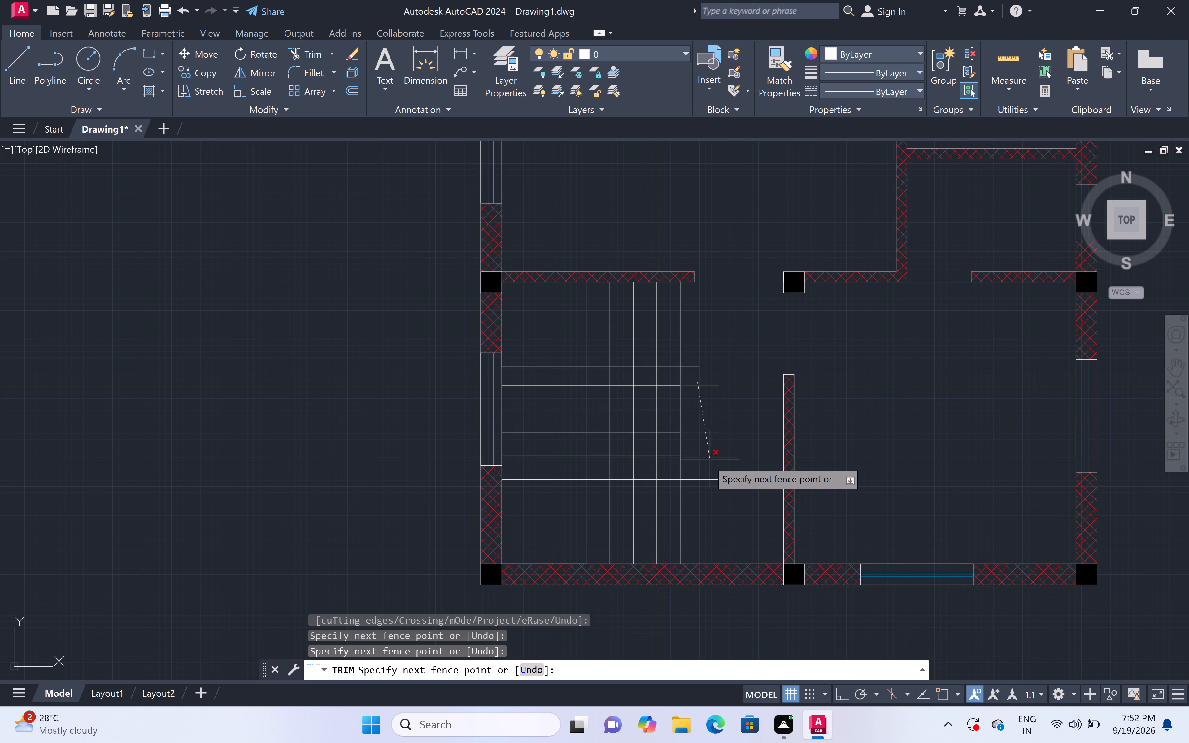
pyautogui.click(708, 461)
pyautogui.click(698, 479)
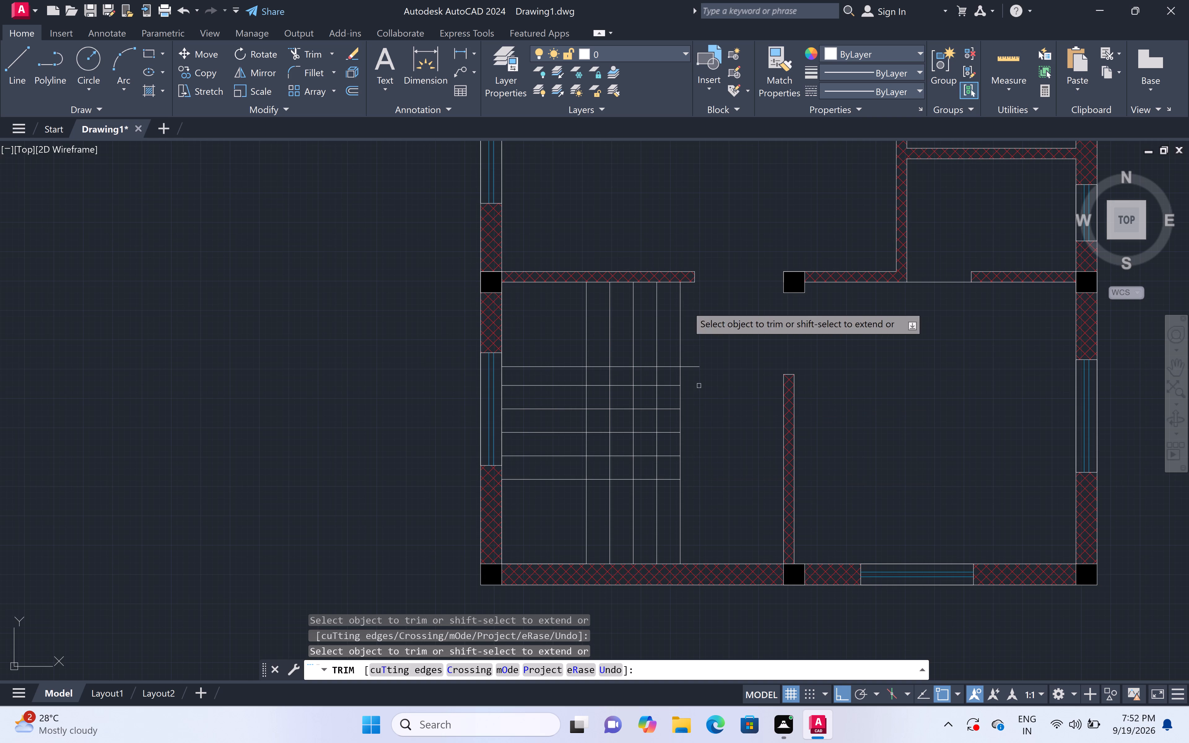
pyautogui.doubleClick(691, 365)
# Trim the stair lines in the gaps next to the upper, lower and side flights so the central grid is separated from them.
pyautogui.doubleClick(684, 379)
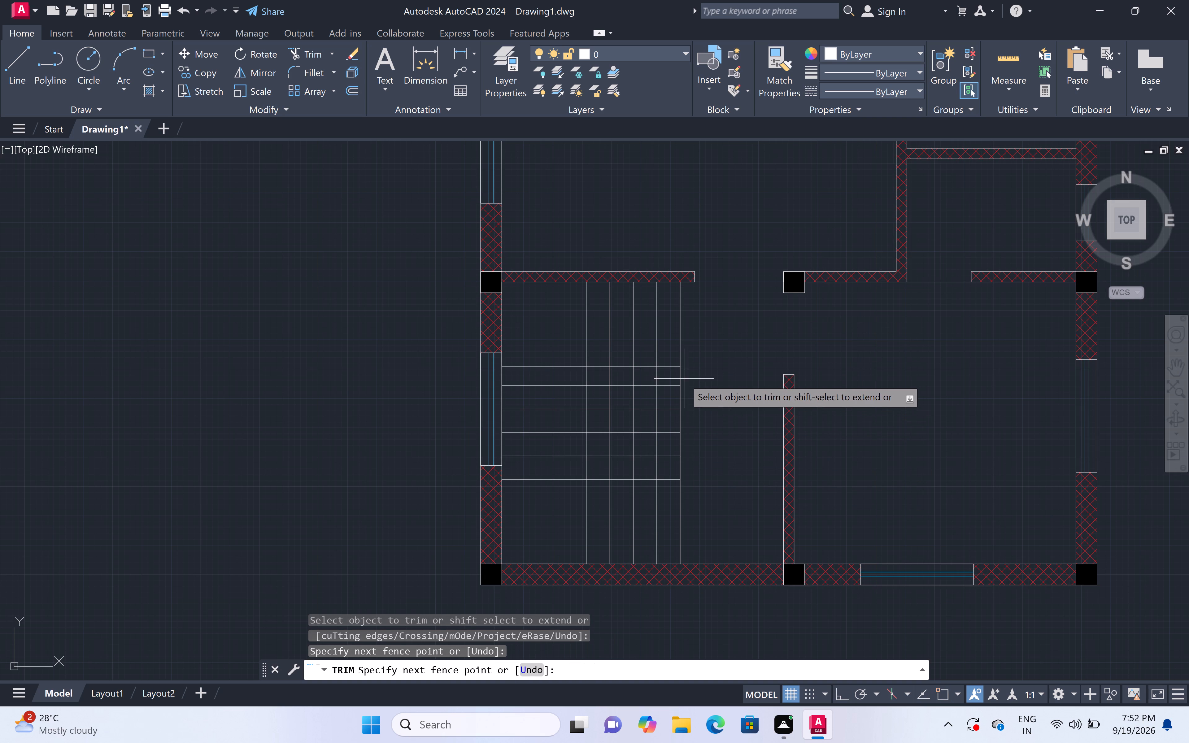
pyautogui.click(597, 379)
pyautogui.click(597, 379)
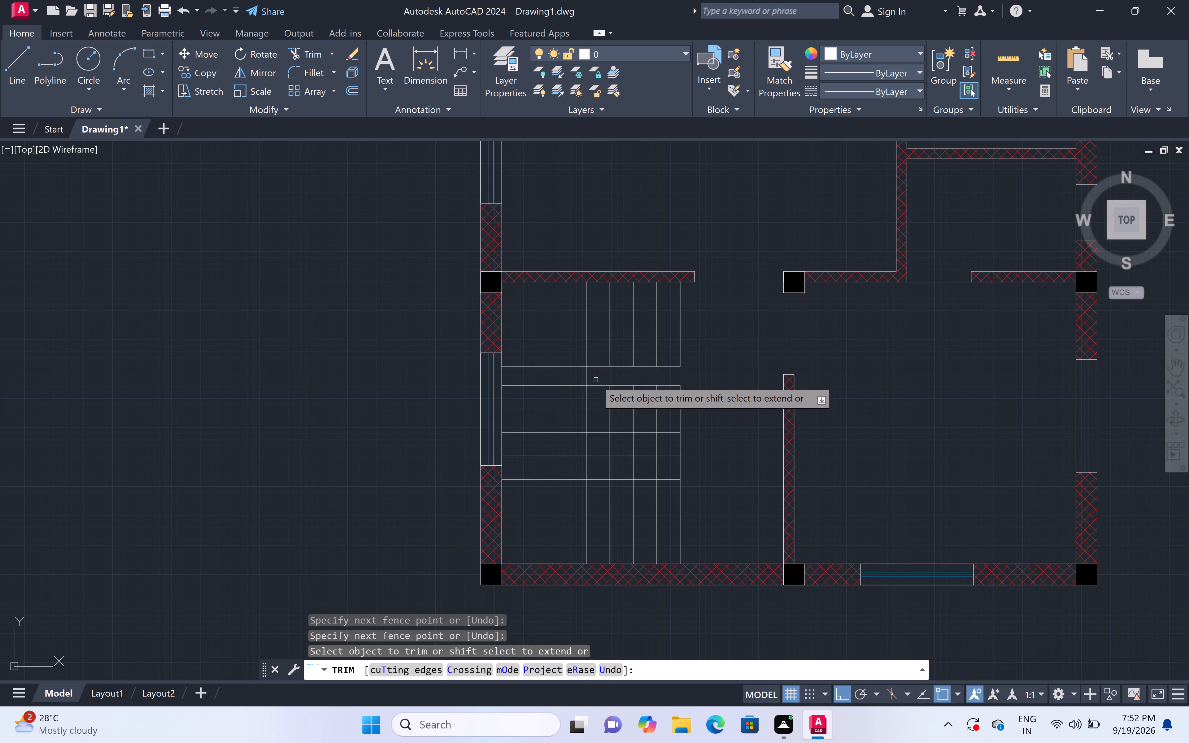
pyautogui.click(596, 380)
pyautogui.click(603, 462)
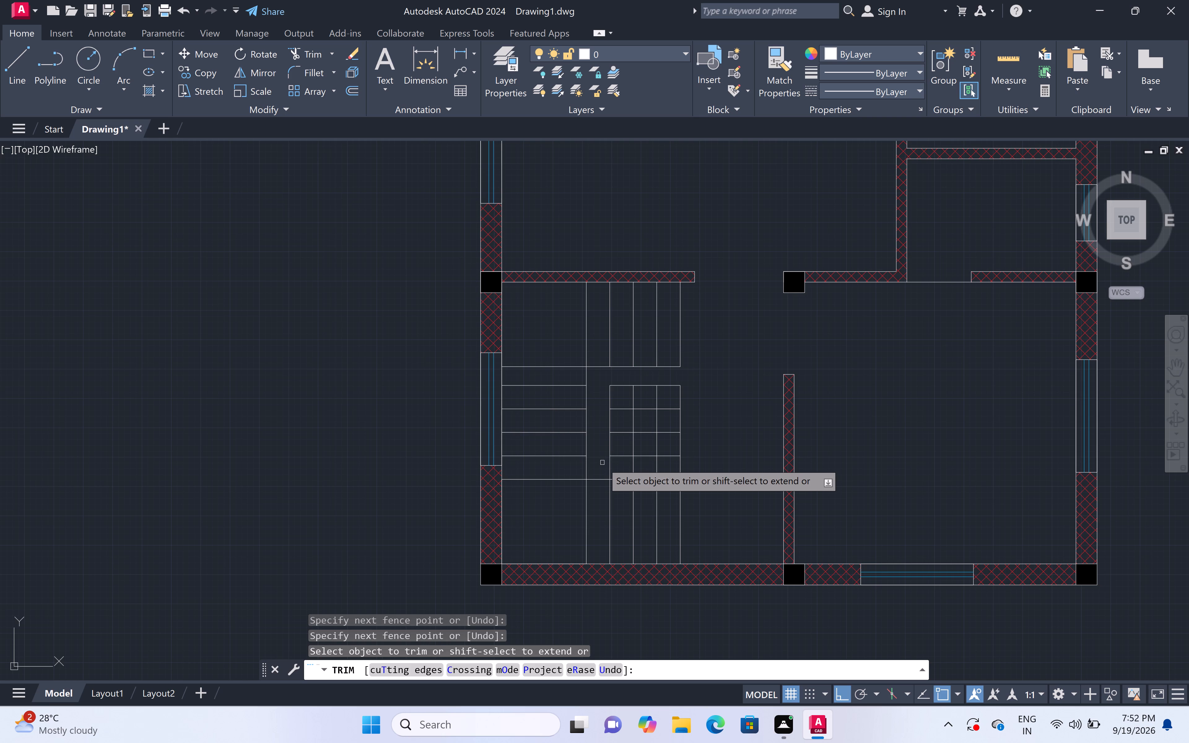
pyautogui.doubleClick(602, 463)
pyautogui.click(700, 465)
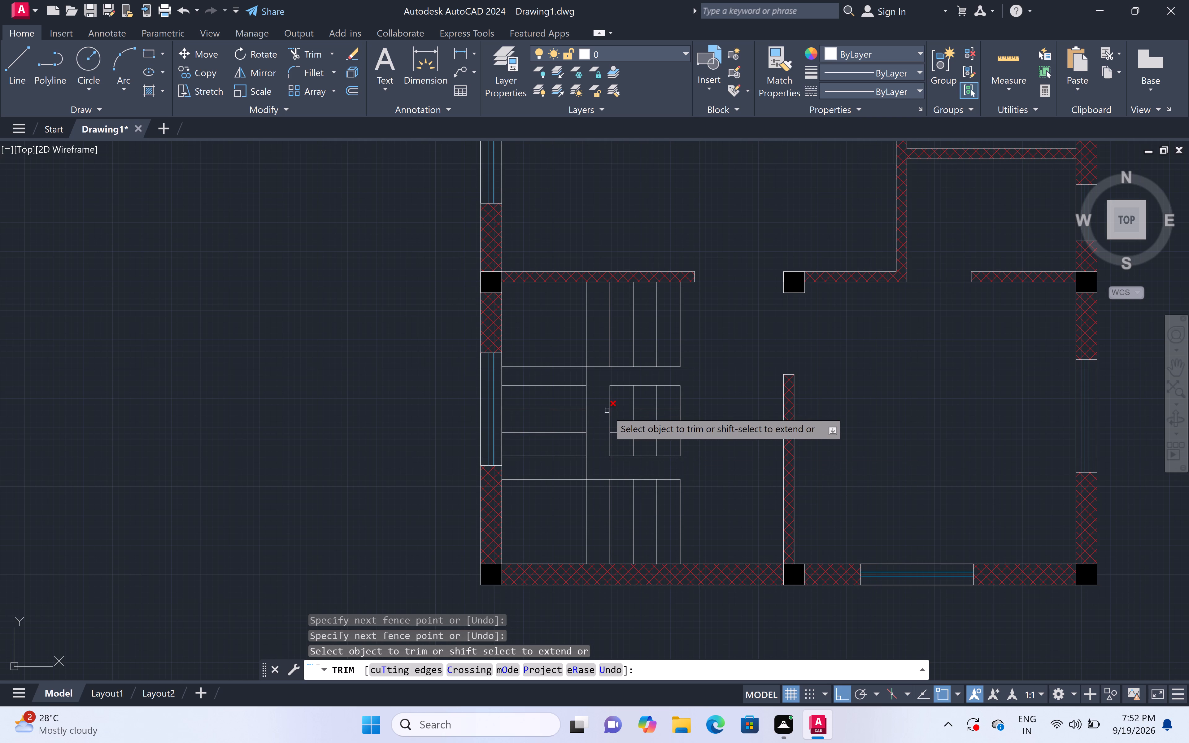
# Trim away all leftover vertical and horizontal line pieces between the two flights to leave the stairwell open.
pyautogui.click(603, 423)
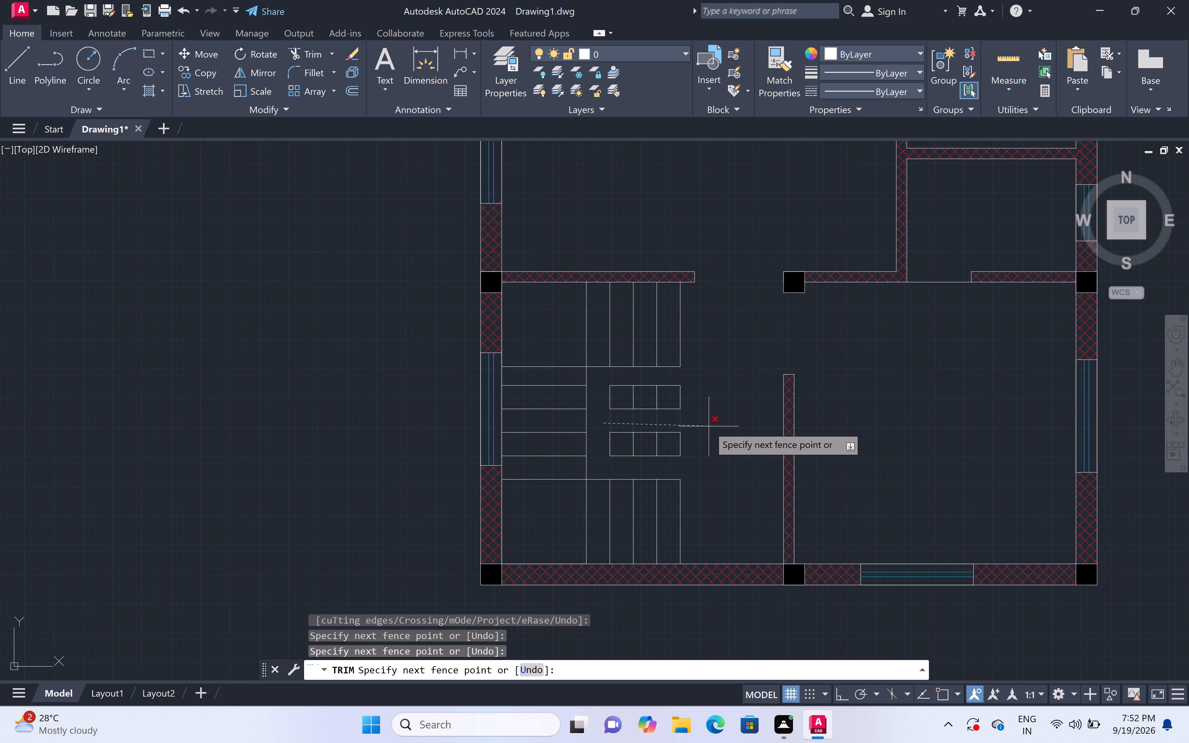
pyautogui.doubleClick(709, 426)
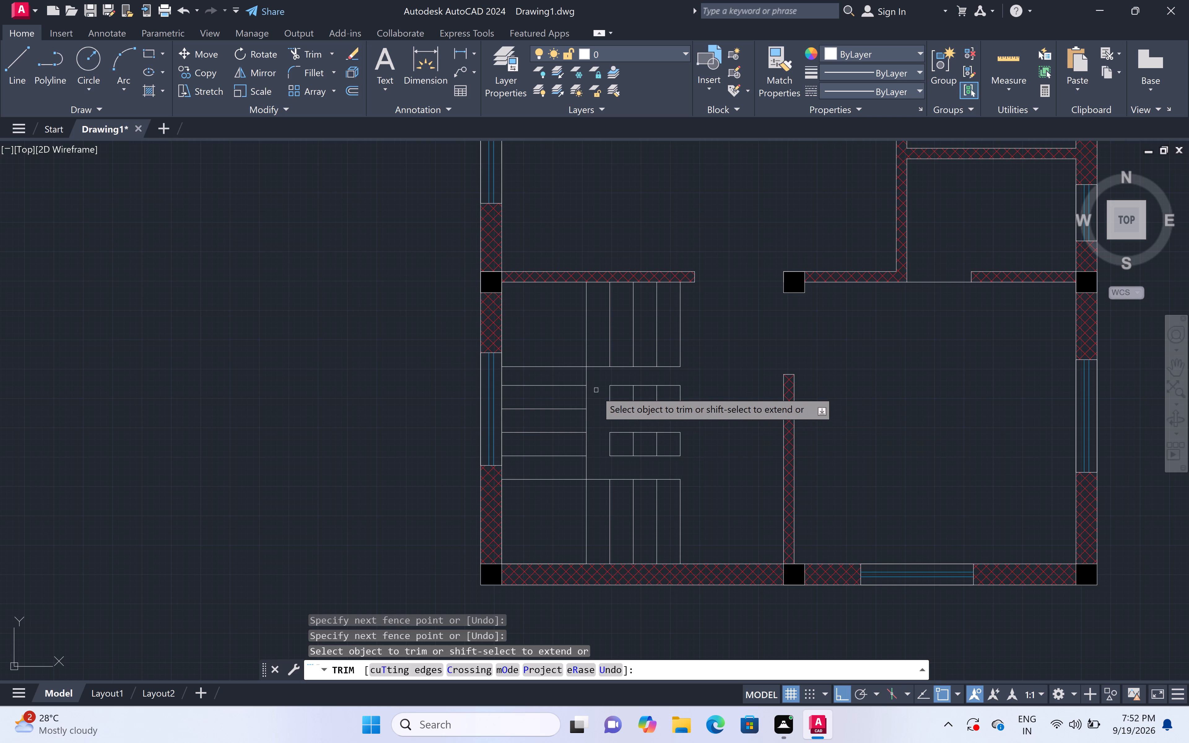
pyautogui.click(597, 394)
pyautogui.doubleClick(712, 400)
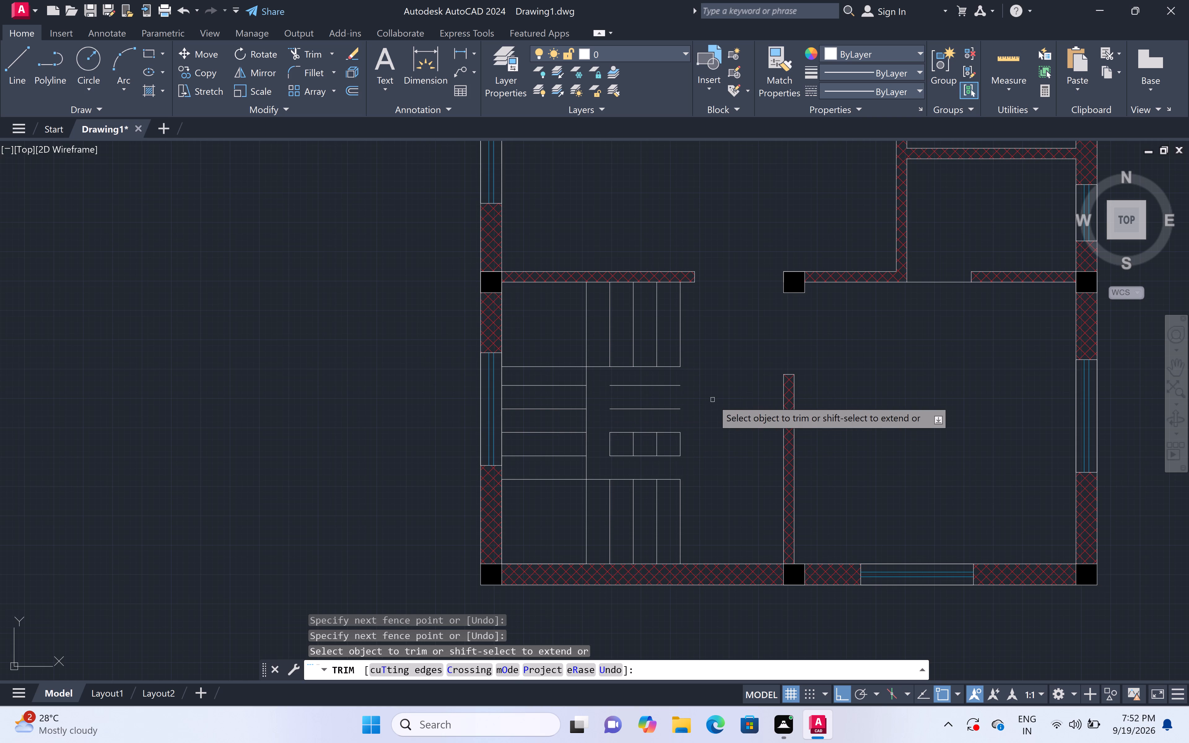
pyautogui.doubleClick(599, 446)
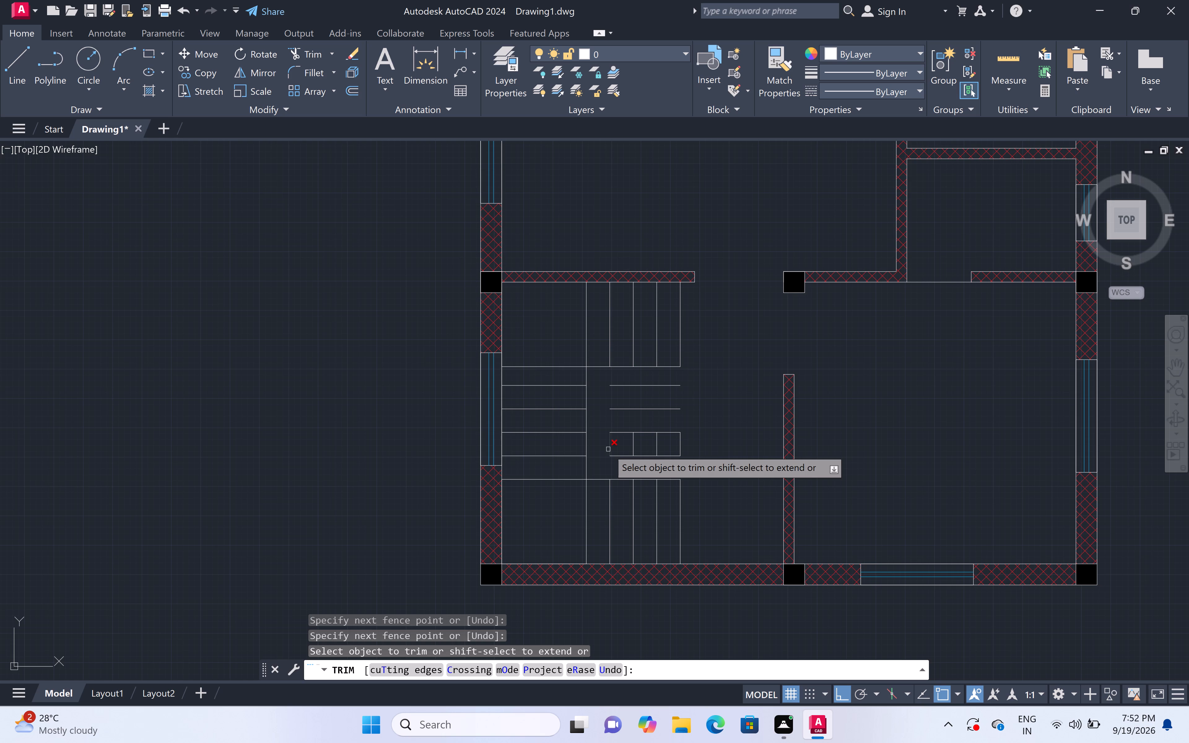
pyautogui.doubleClick(604, 446)
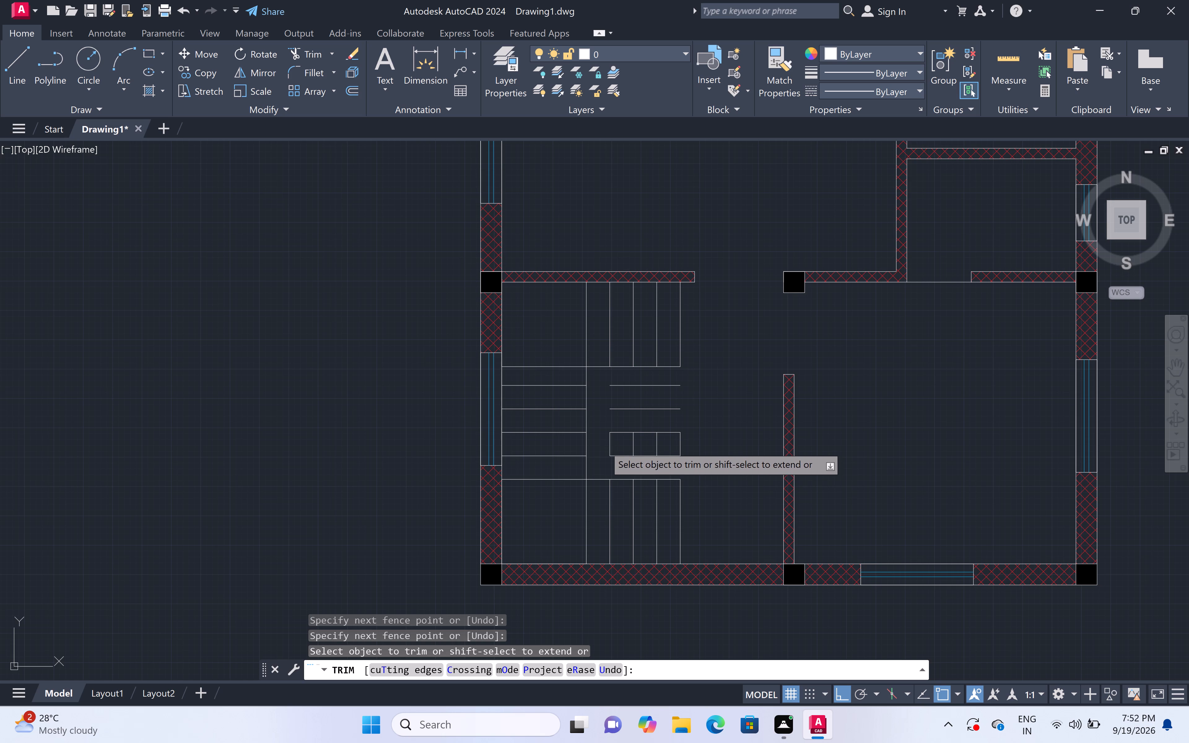
pyautogui.doubleClick(602, 446)
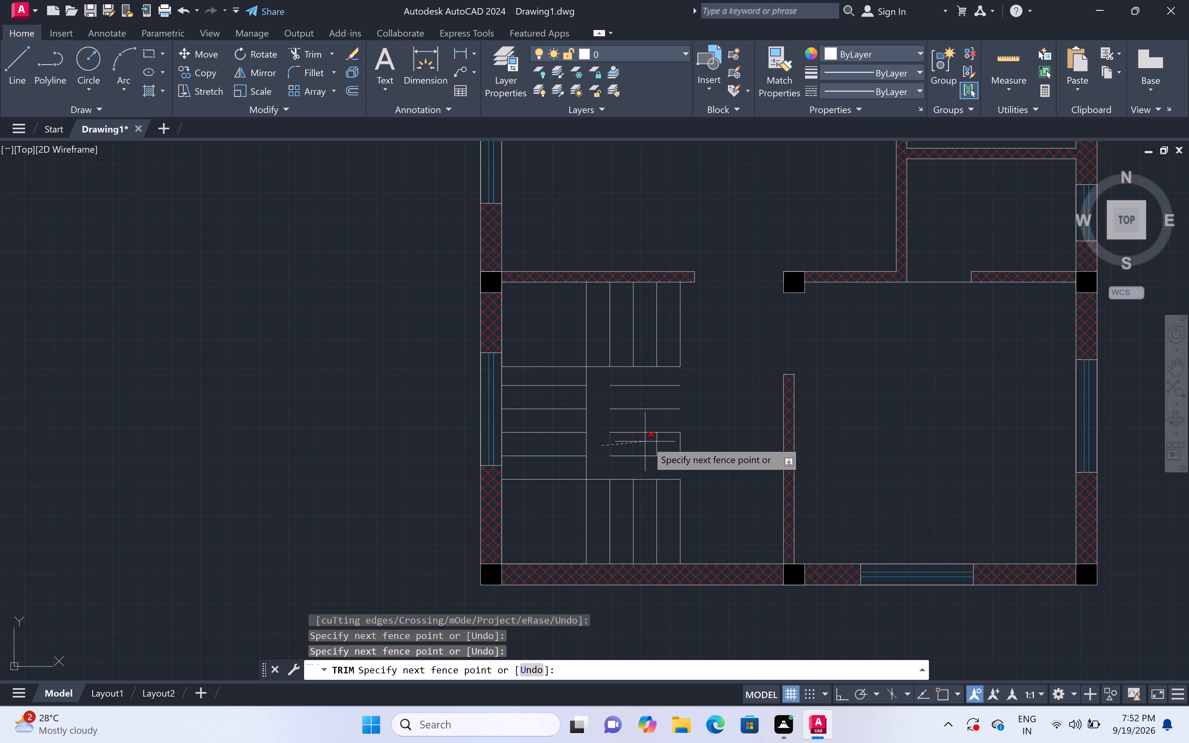
pyautogui.doubleClick(702, 446)
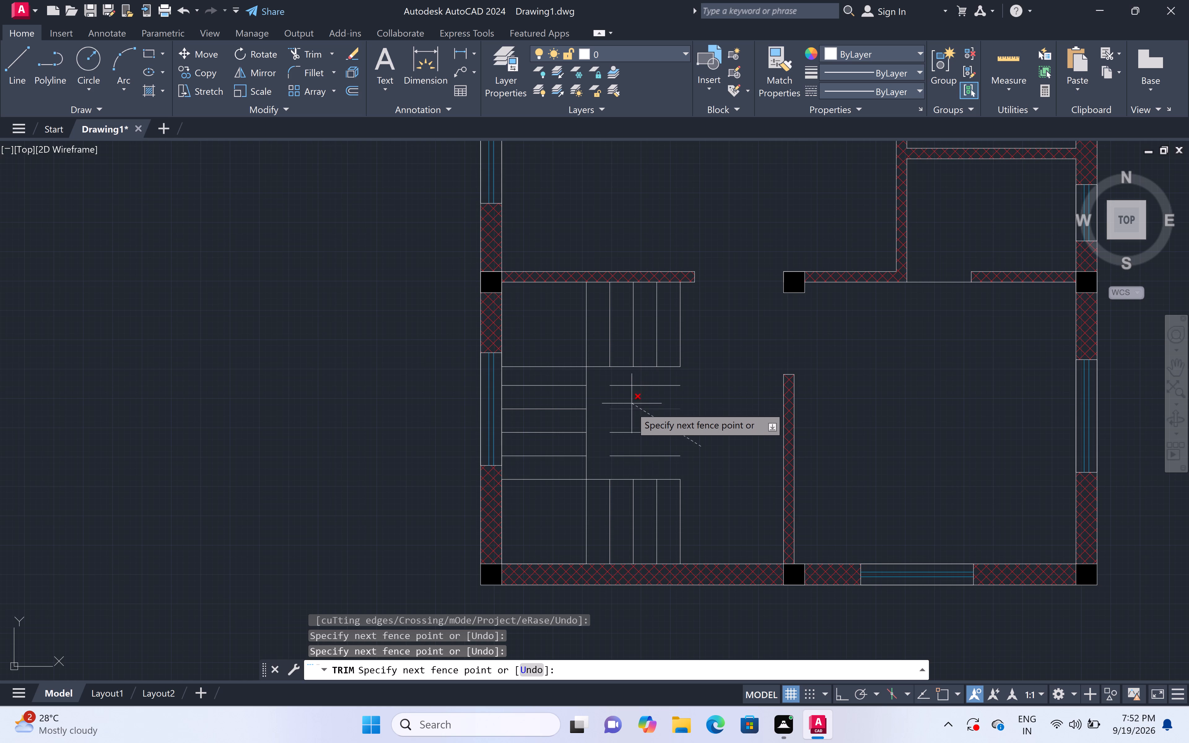
pyautogui.click(611, 441)
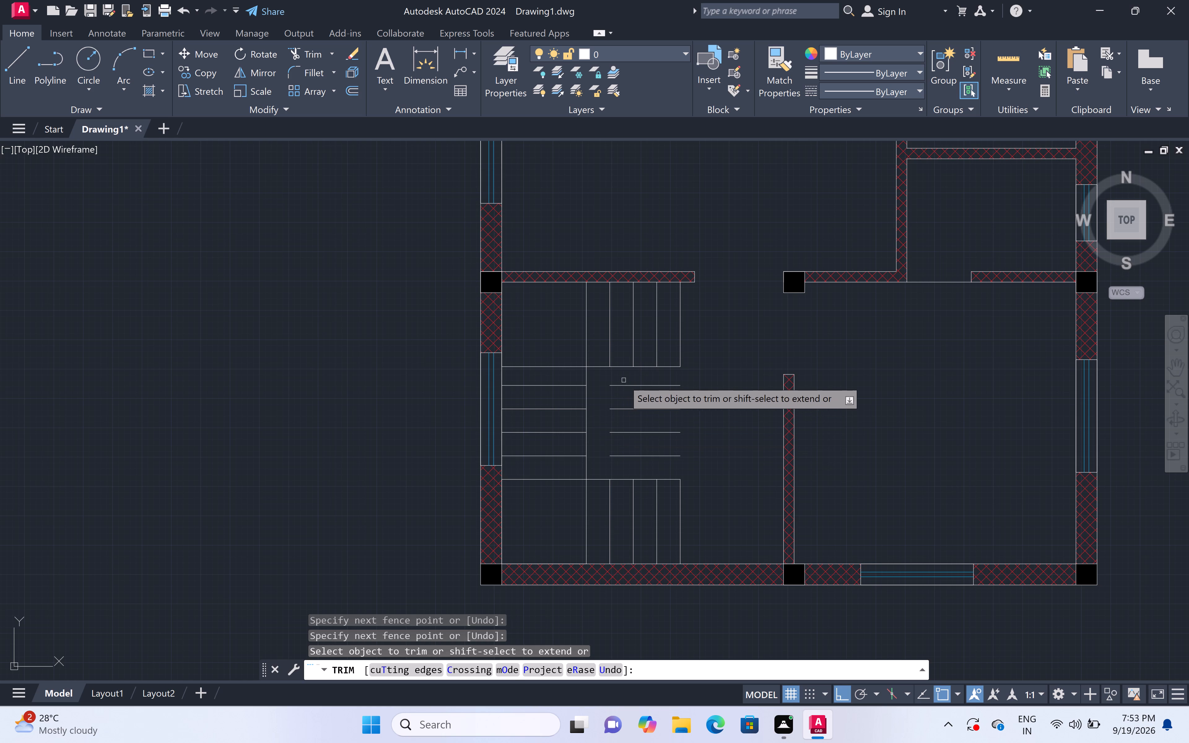
pyautogui.doubleClick(625, 380)
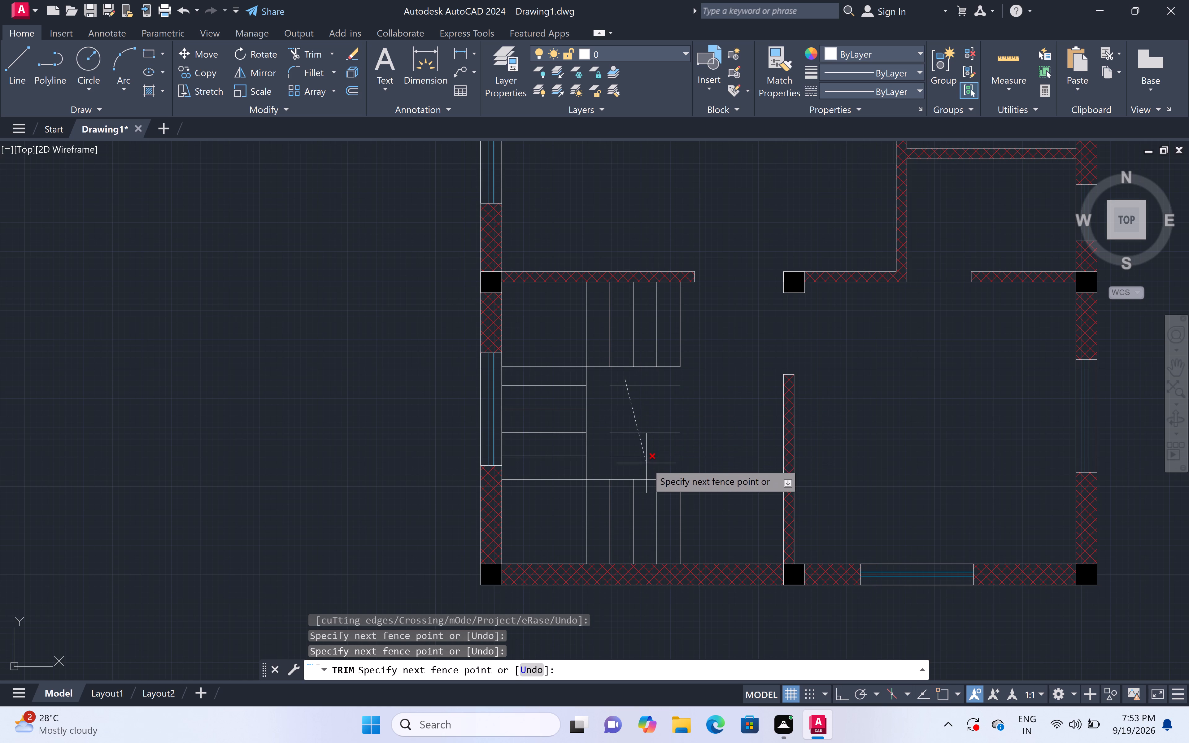
pyautogui.click(646, 463)
pyautogui.scroll(-2, 674, 389)
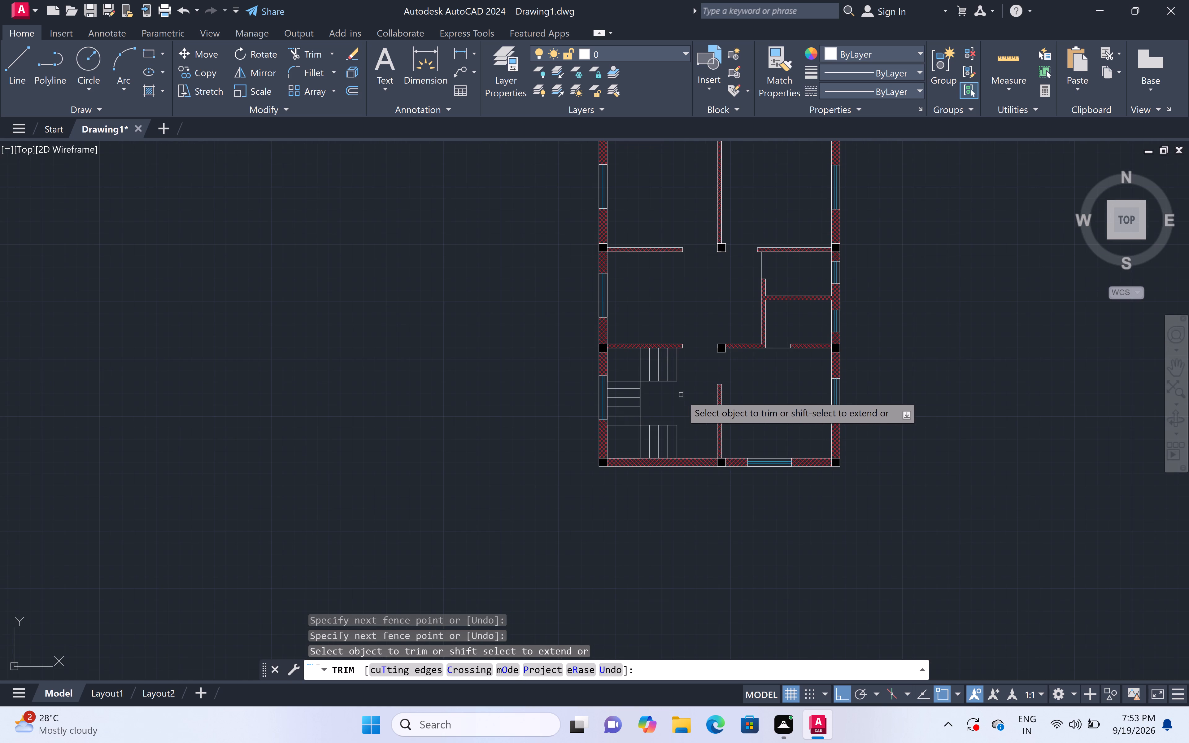
pyautogui.press('Escape')
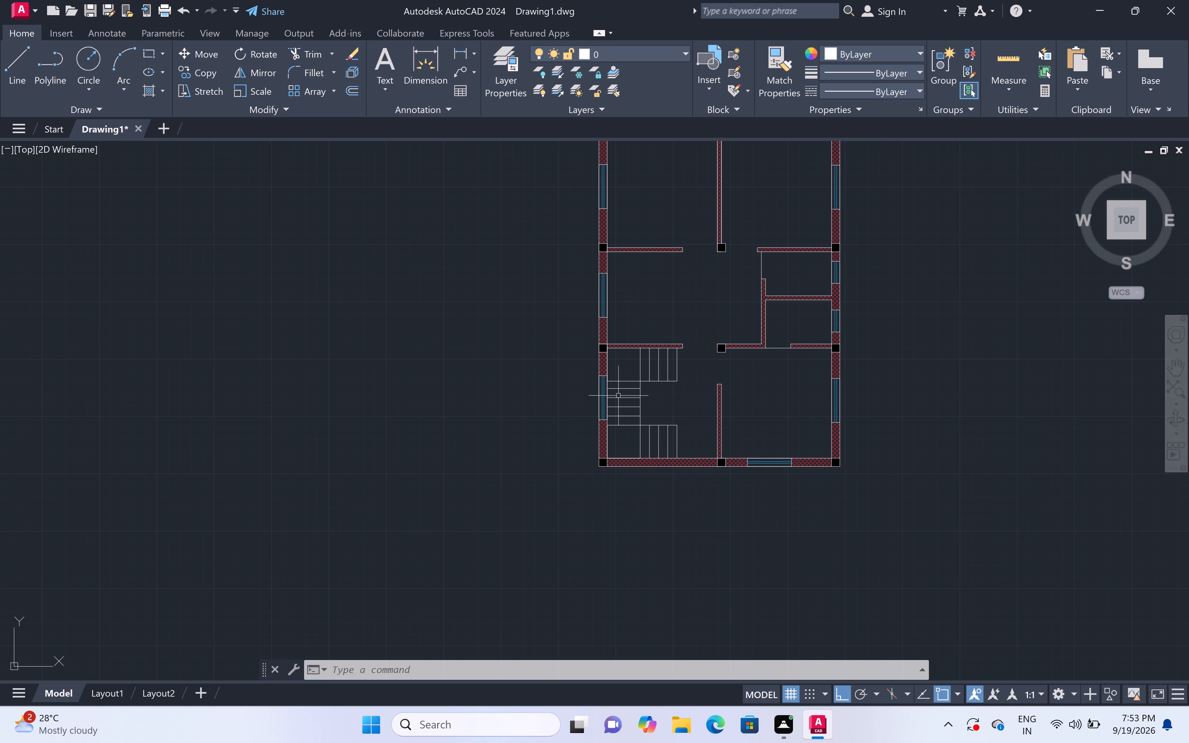
# Review the whole floor plan together with the U-shaped staircase.
pyautogui.scroll(-1, 713, 400)
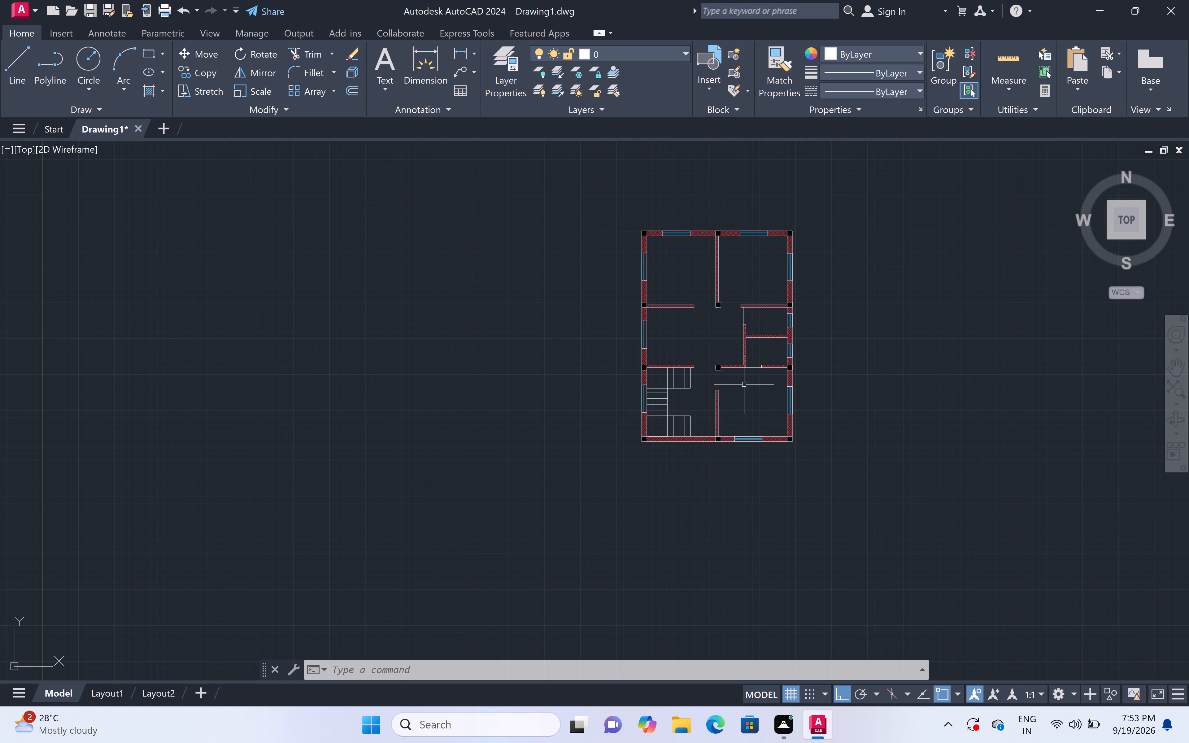
pyautogui.moveTo(1063, 371); pyautogui.dragTo(1036, 386, button='middle')
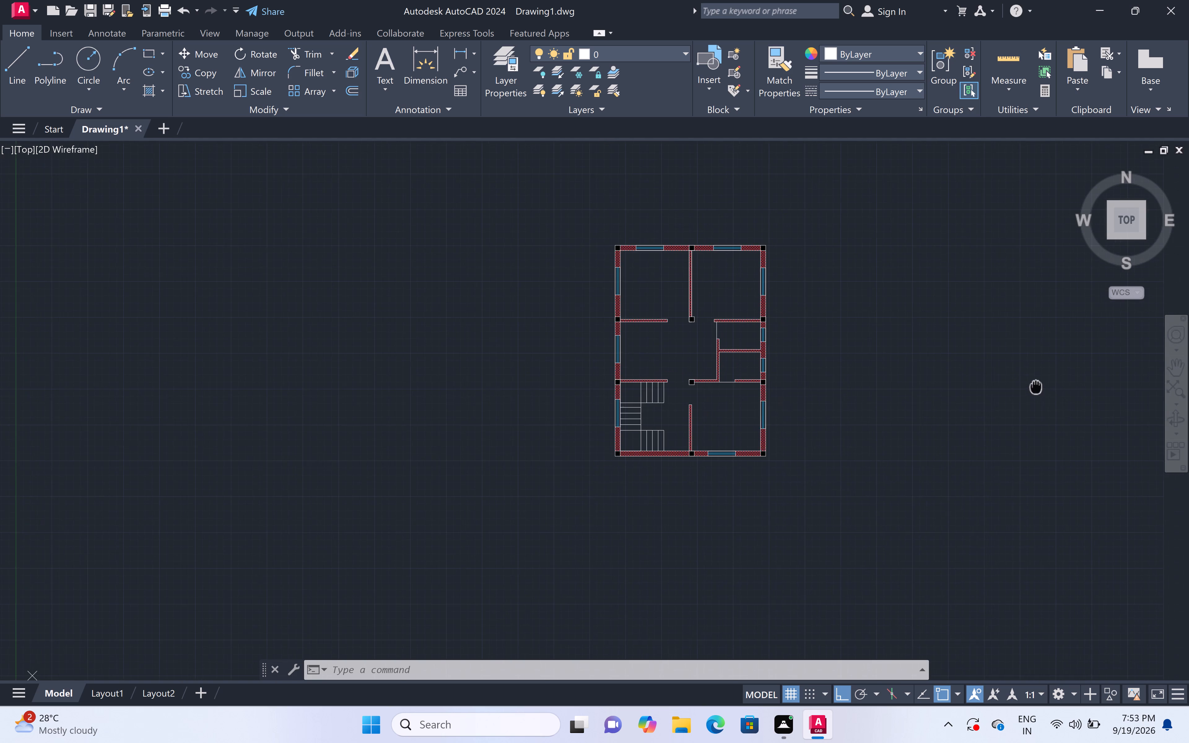
pyautogui.moveTo(1036, 386); pyautogui.dragTo(1007, 396, button='middle')
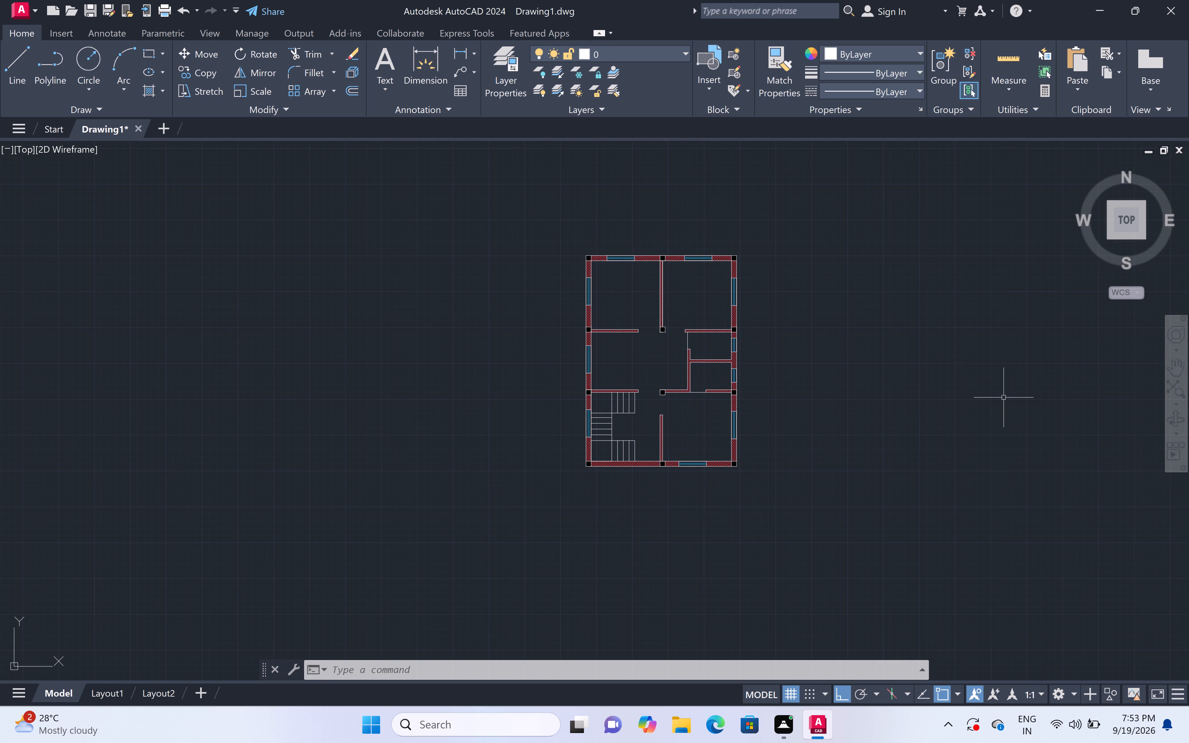
pyautogui.scroll(1, 782, 402)
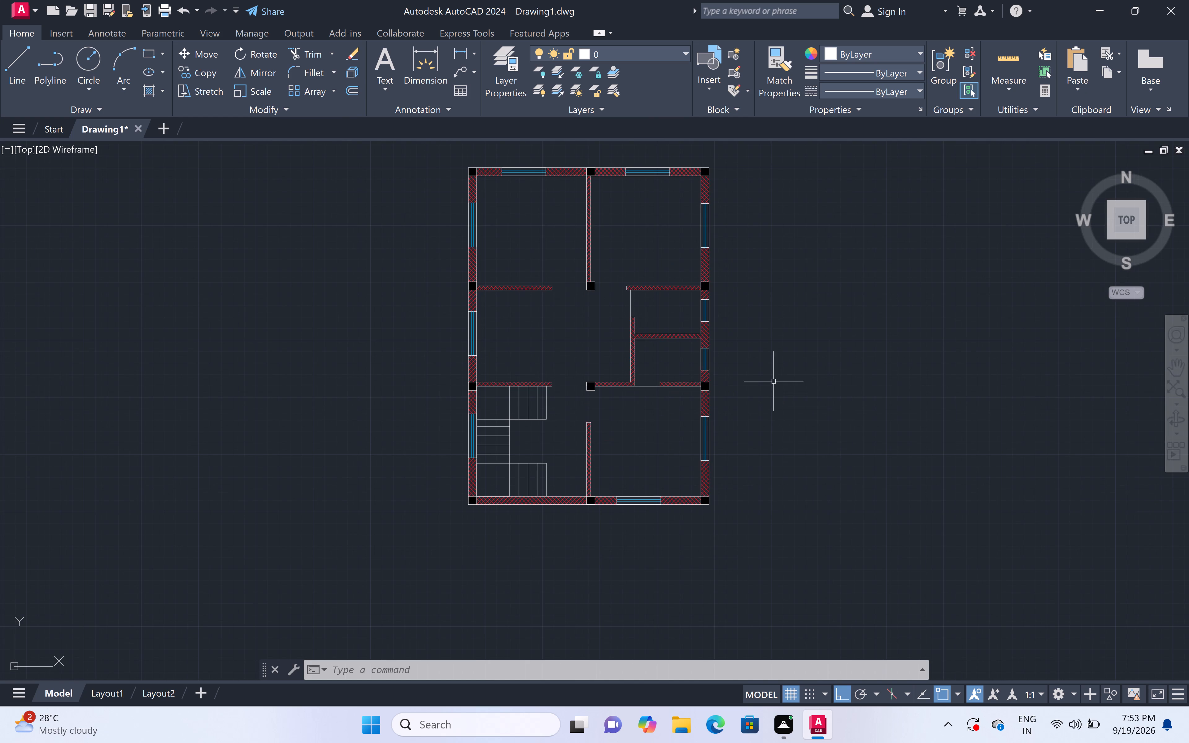
pyautogui.moveTo(773, 381); pyautogui.dragTo(804, 436, button='middle')
pyautogui.scroll(1, 805, 437)
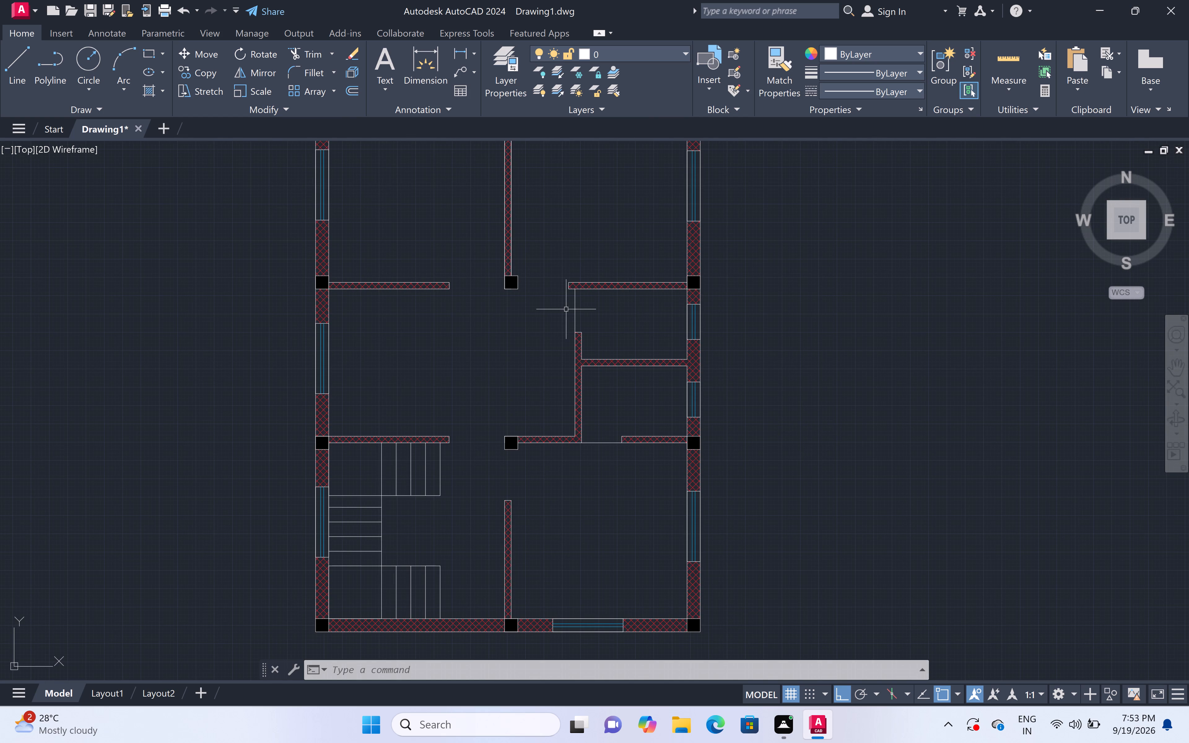
pyautogui.scroll(-1, 566, 309)
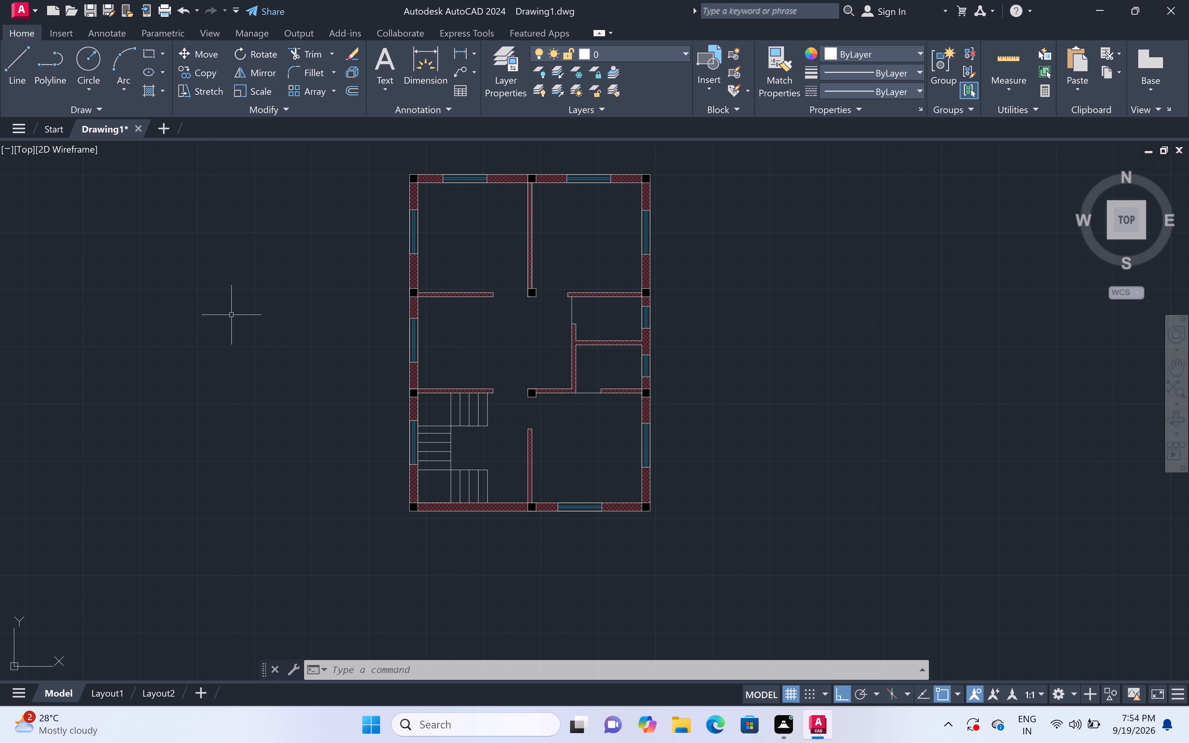
pyautogui.scroll(1, 454, 161)
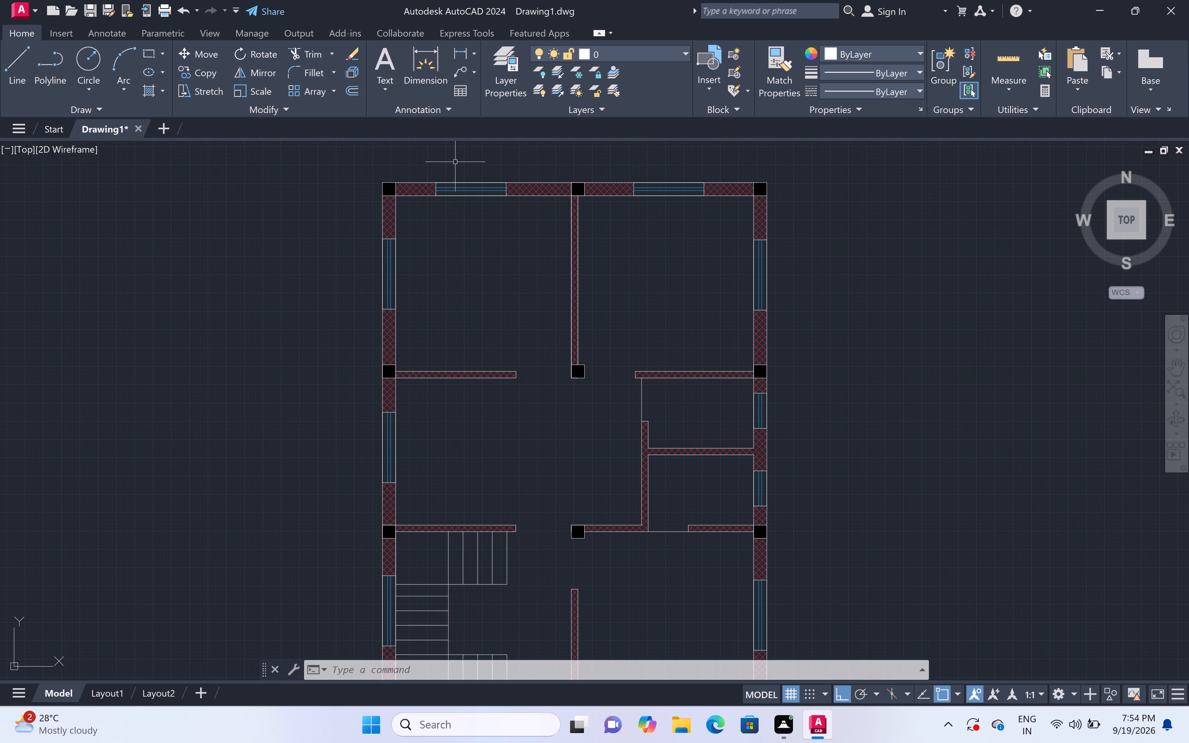
# Open the recent drawing 13-9-26 floor plan (3).dwg.
pyautogui.click(13, 7)
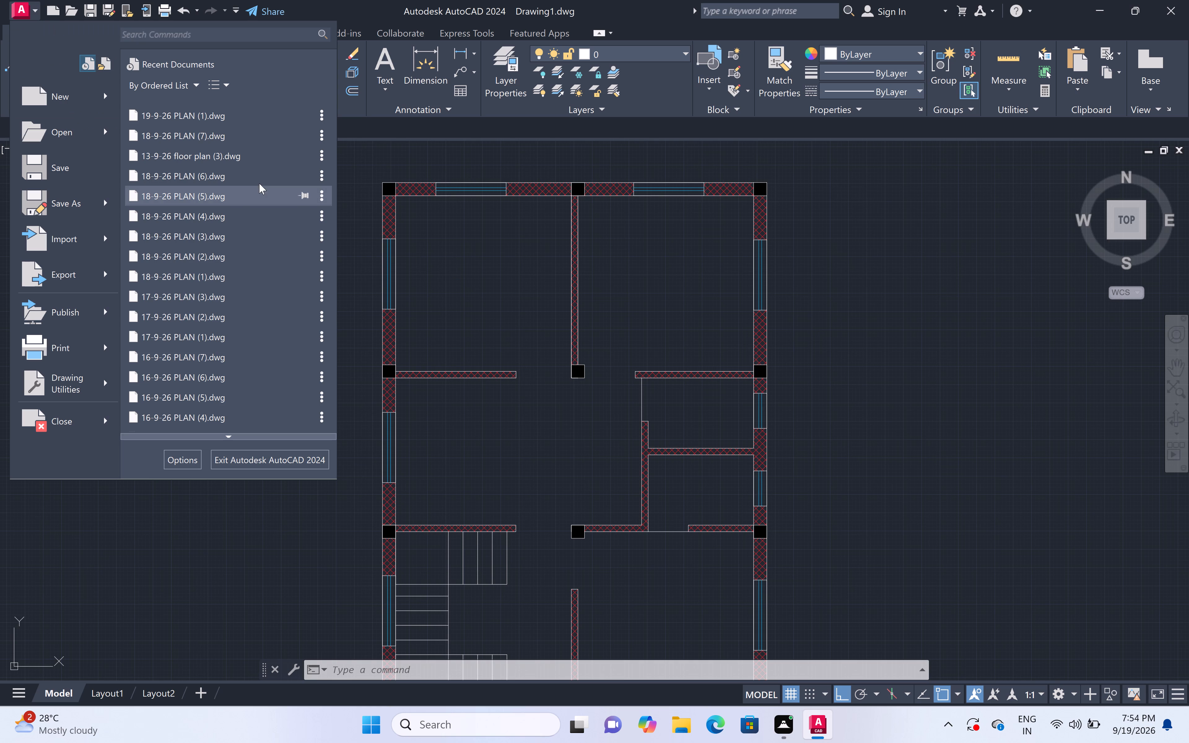
pyautogui.doubleClick(228, 155)
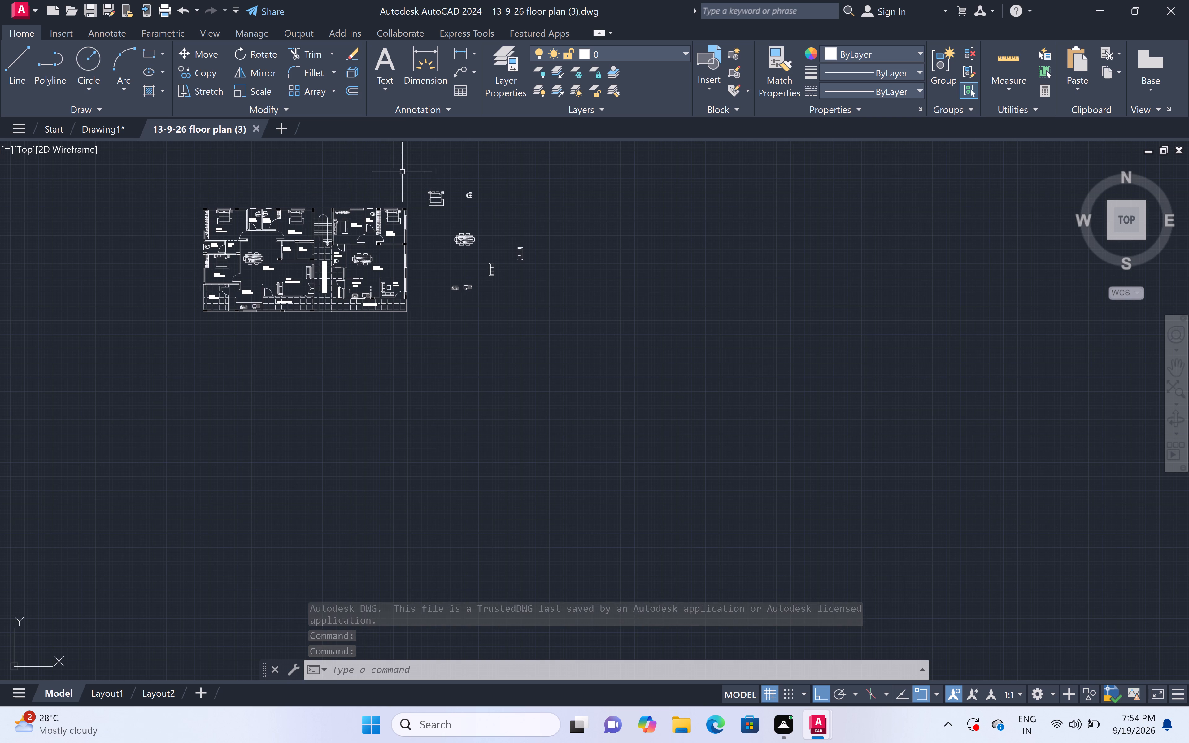
# Copy all the loose furniture beside the old floor plan to the clipboard: bed, WC, dining table, two sofas, stove and sink.
pyautogui.scroll(1, 444, 166)
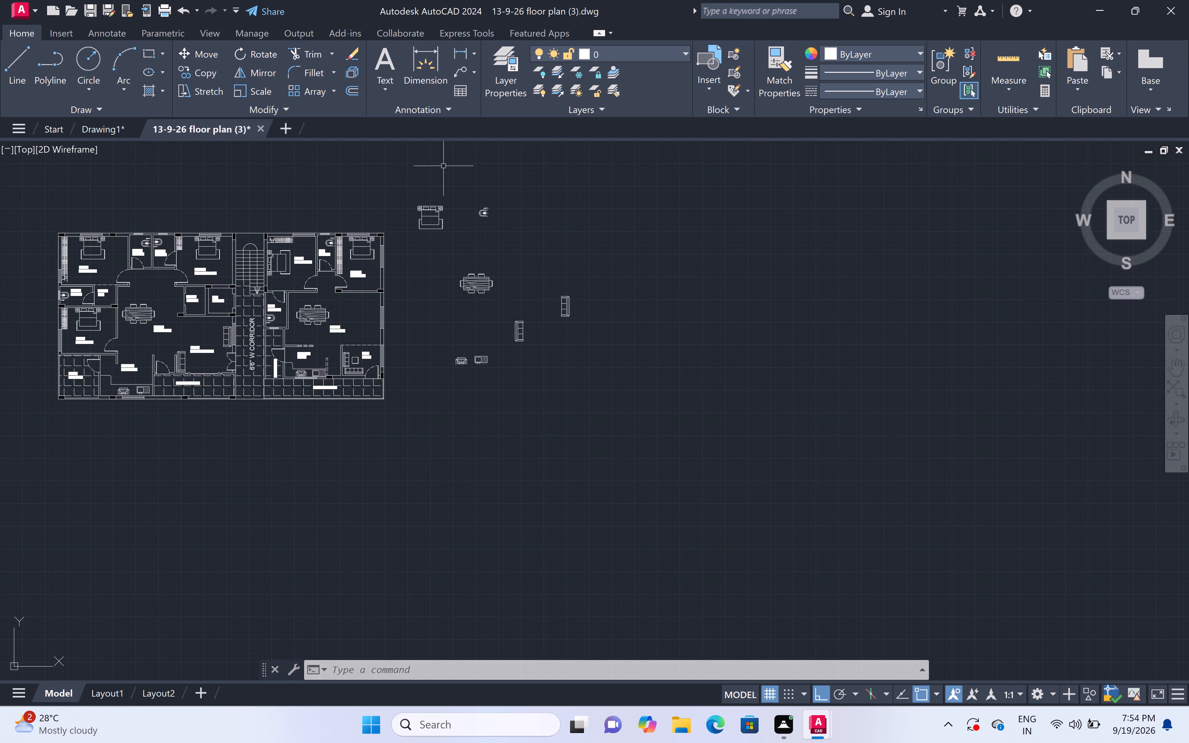
pyautogui.scroll(1, 443, 166)
pyautogui.scroll(2, 435, 202)
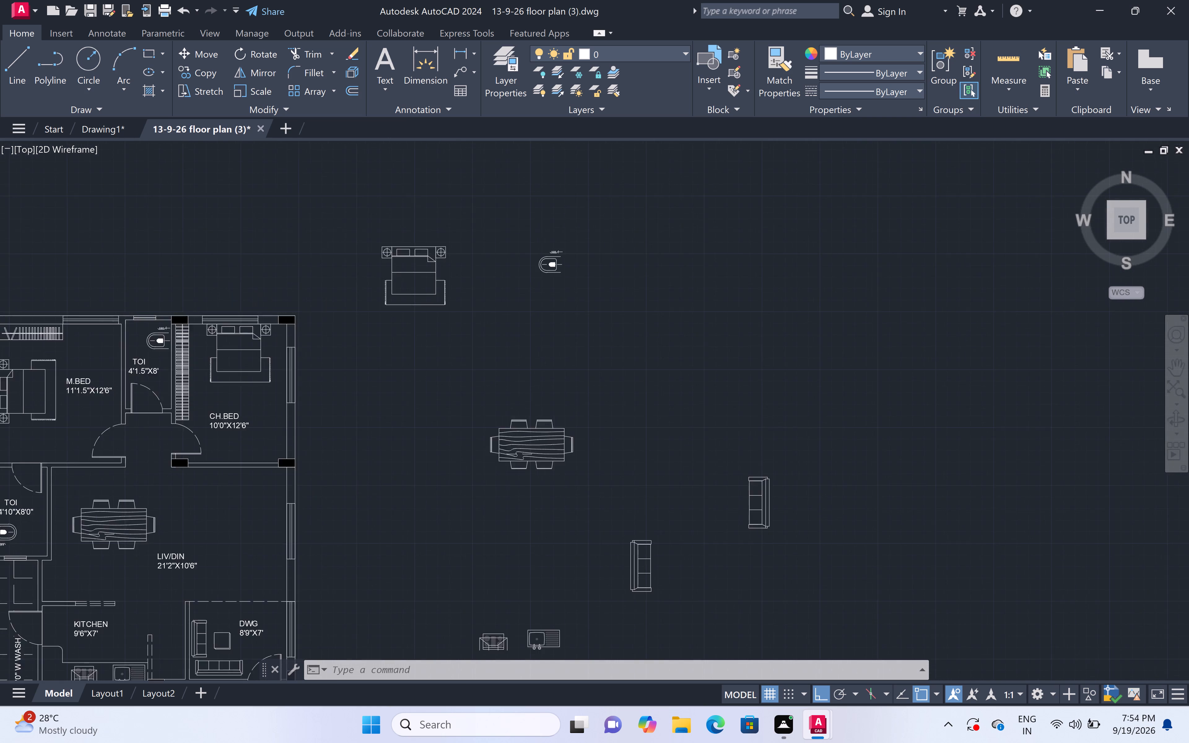
pyautogui.scroll(-1, 365, 238)
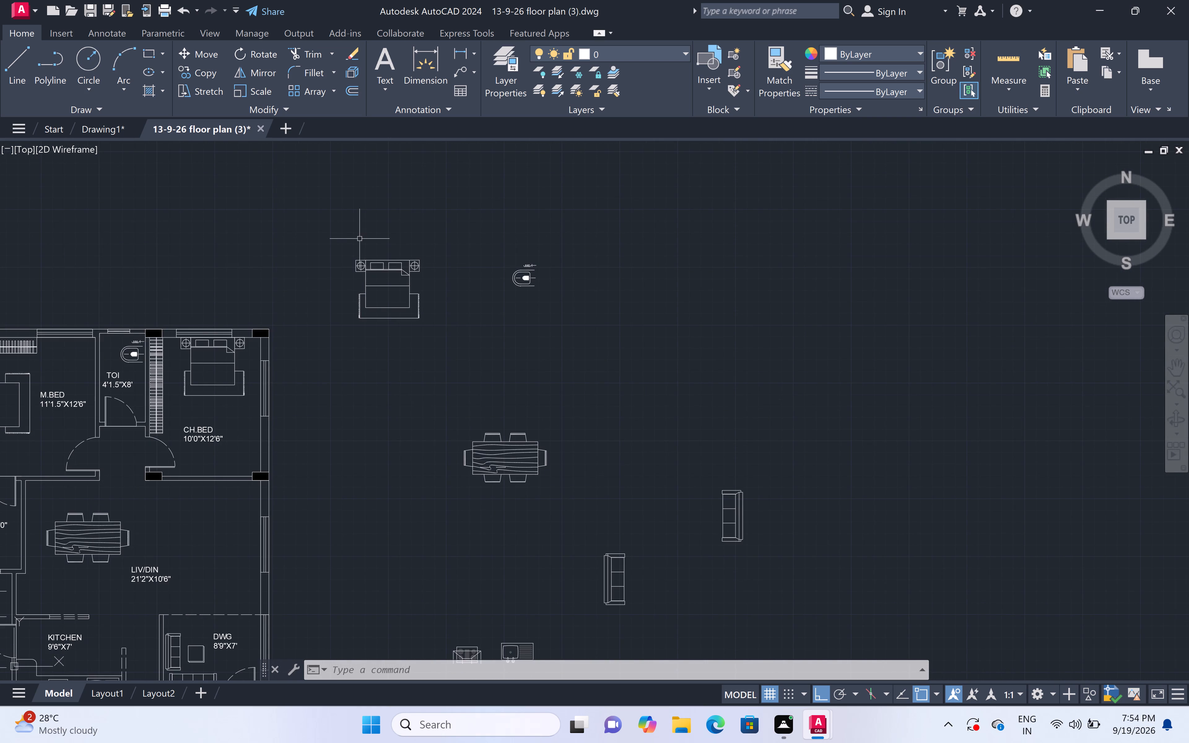
pyautogui.scroll(-1, 354, 241)
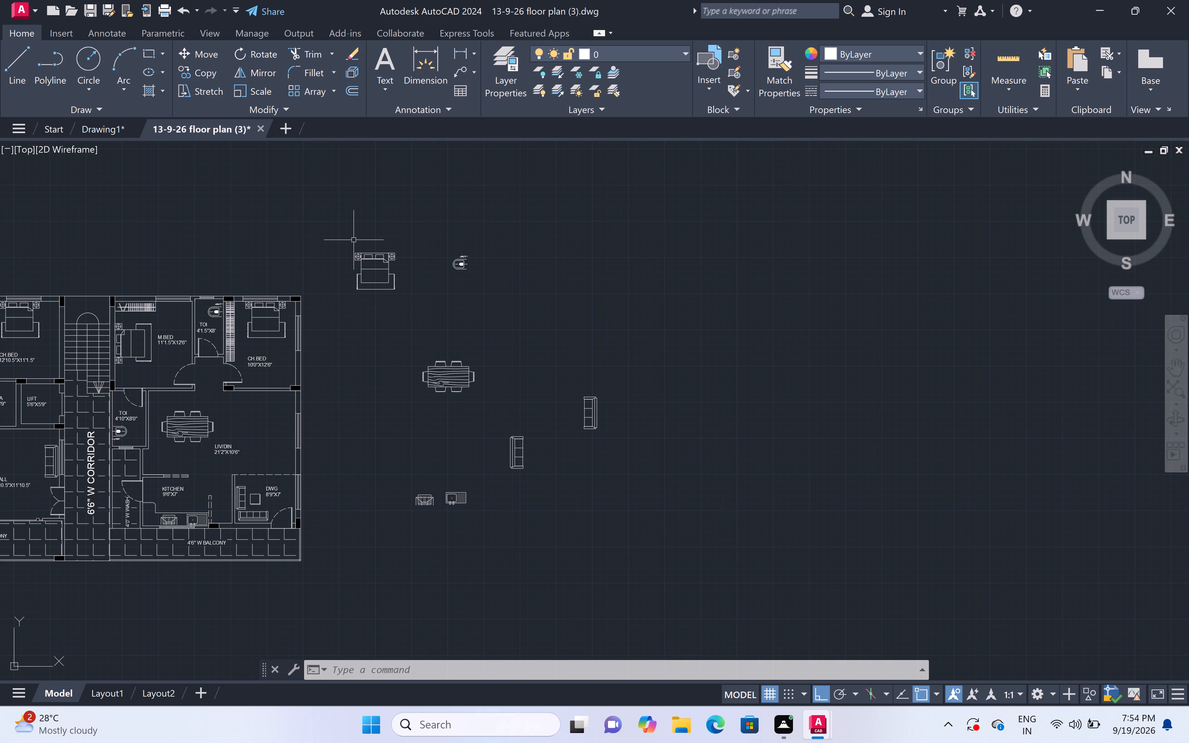
pyautogui.scroll(-1, 354, 240)
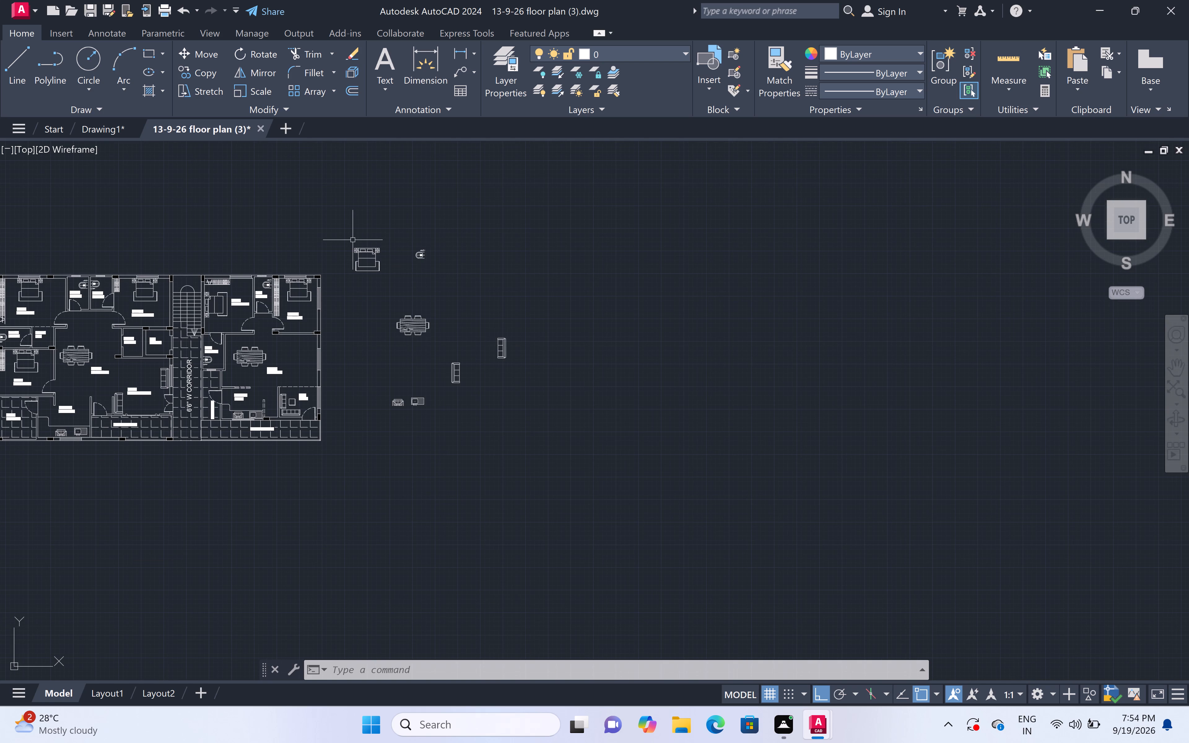
pyautogui.click(339, 224)
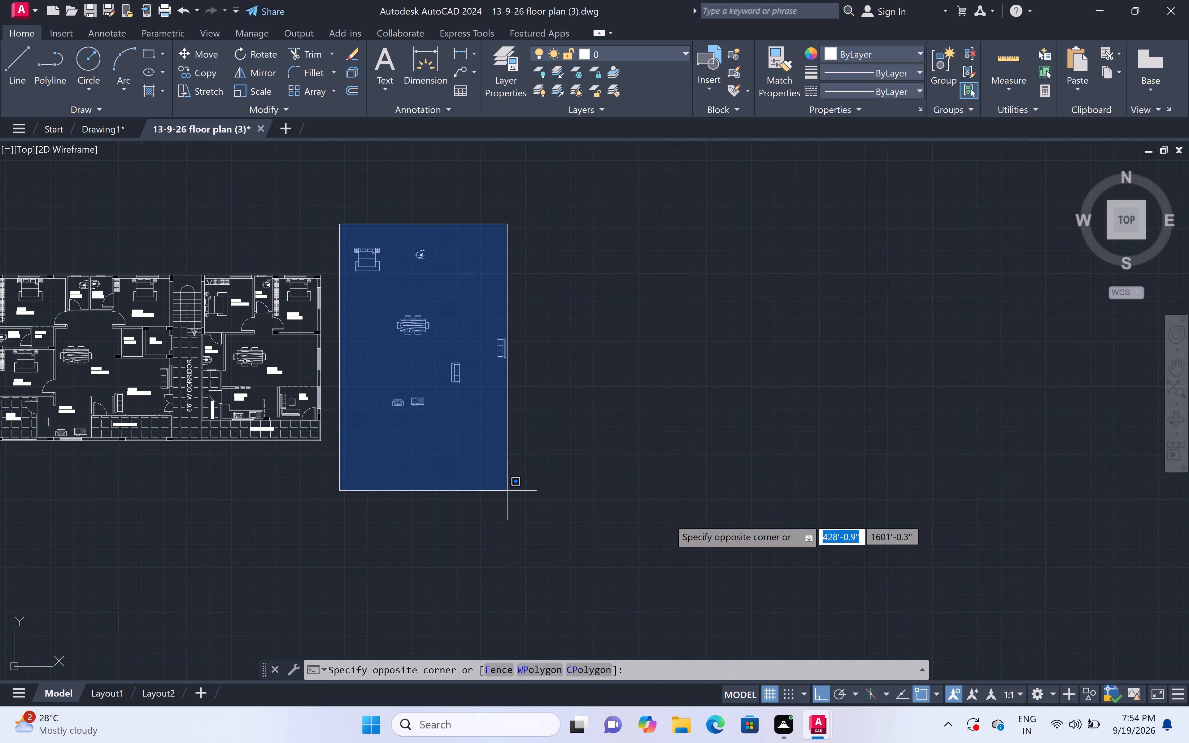
pyautogui.doubleClick(679, 506)
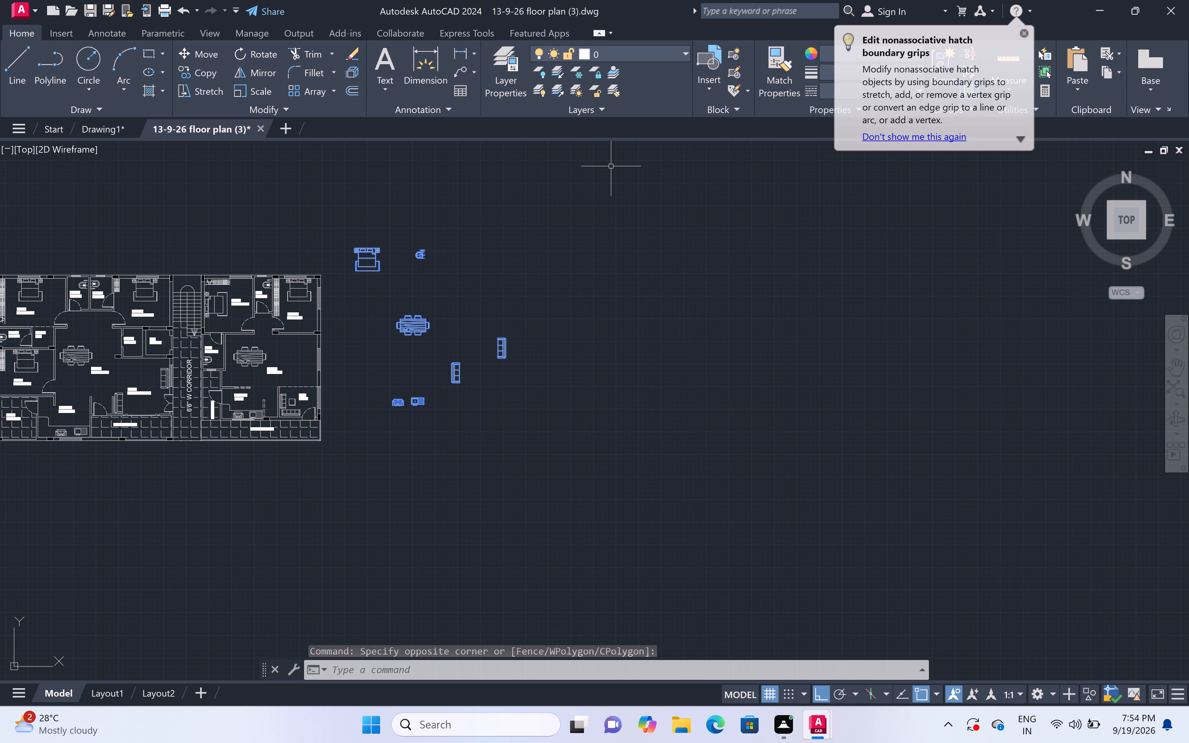
pyautogui.click(568, 214)
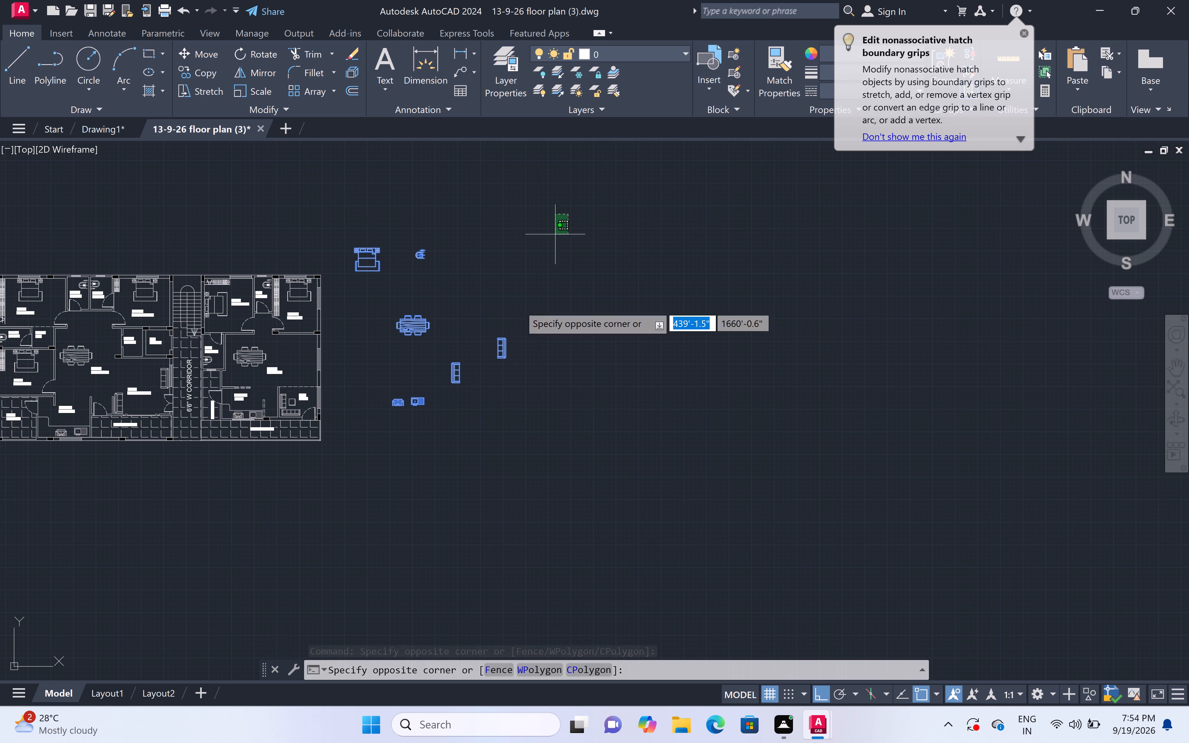
pyautogui.click(334, 431)
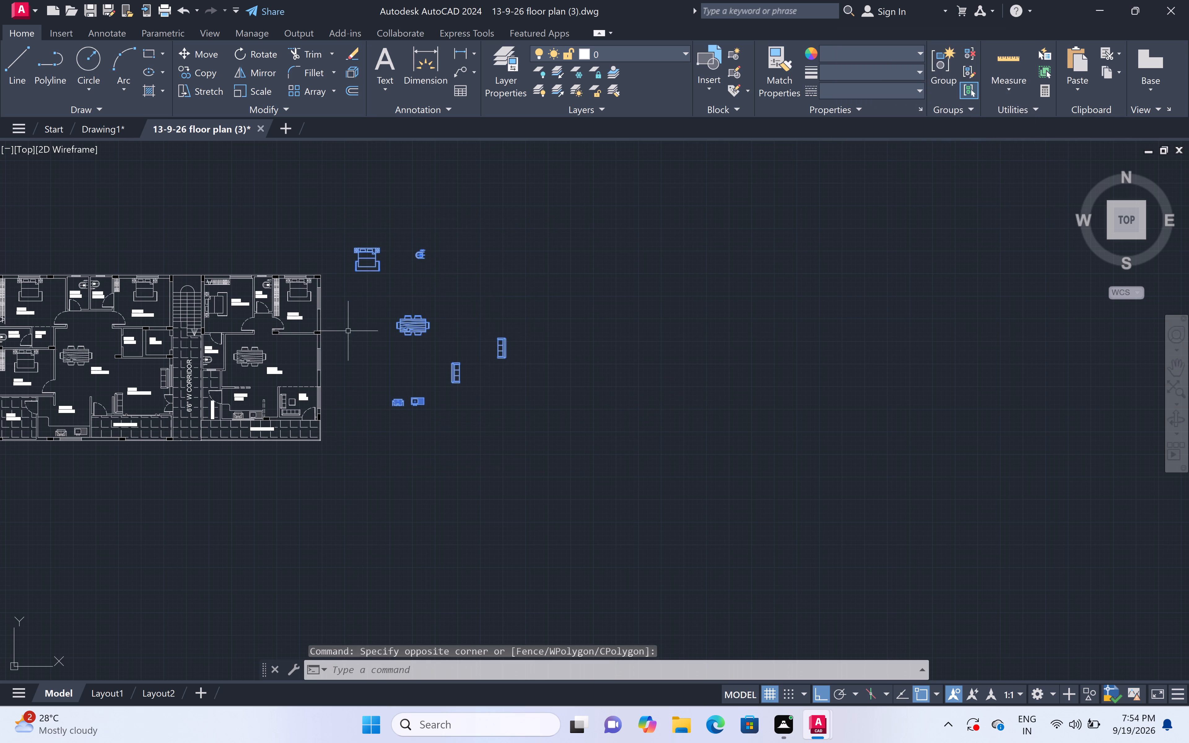
pyautogui.scroll(-3, 363, 290)
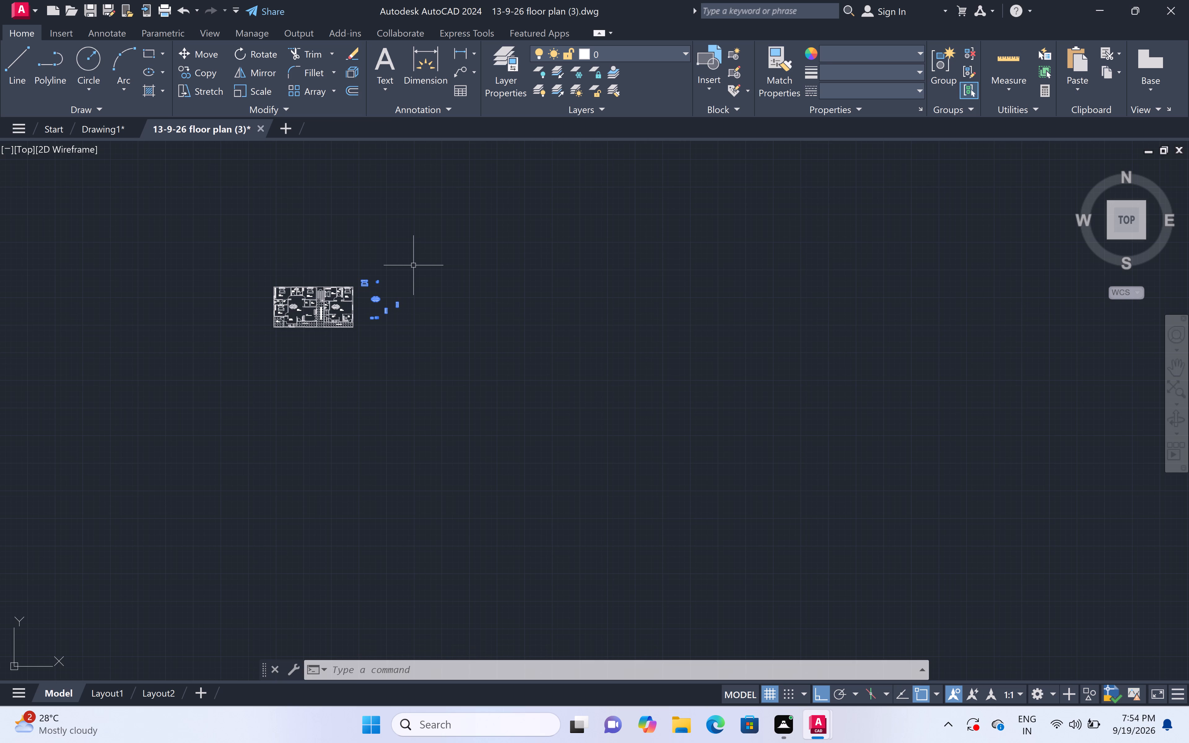
pyautogui.hotkey('ctrl', 'c')
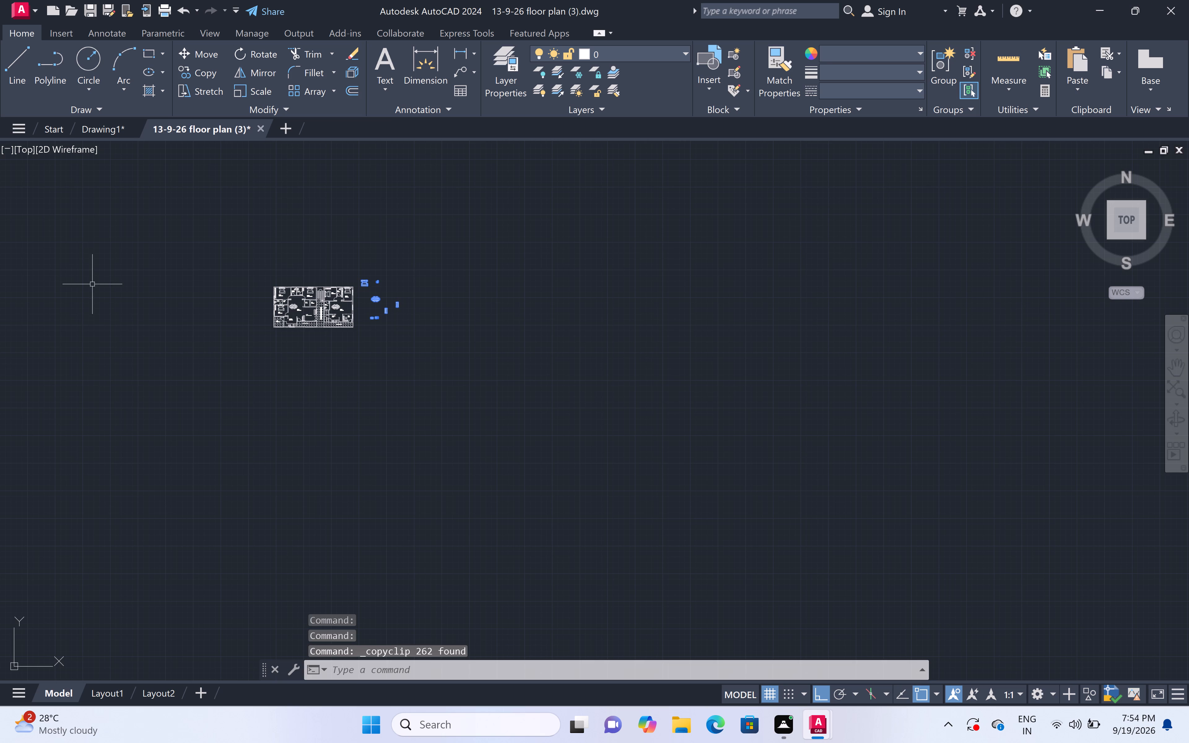
# Switch to Drawing1 and paste the copied furniture in the empty space to the right of the floor plan.
pyautogui.doubleClick(104, 128)
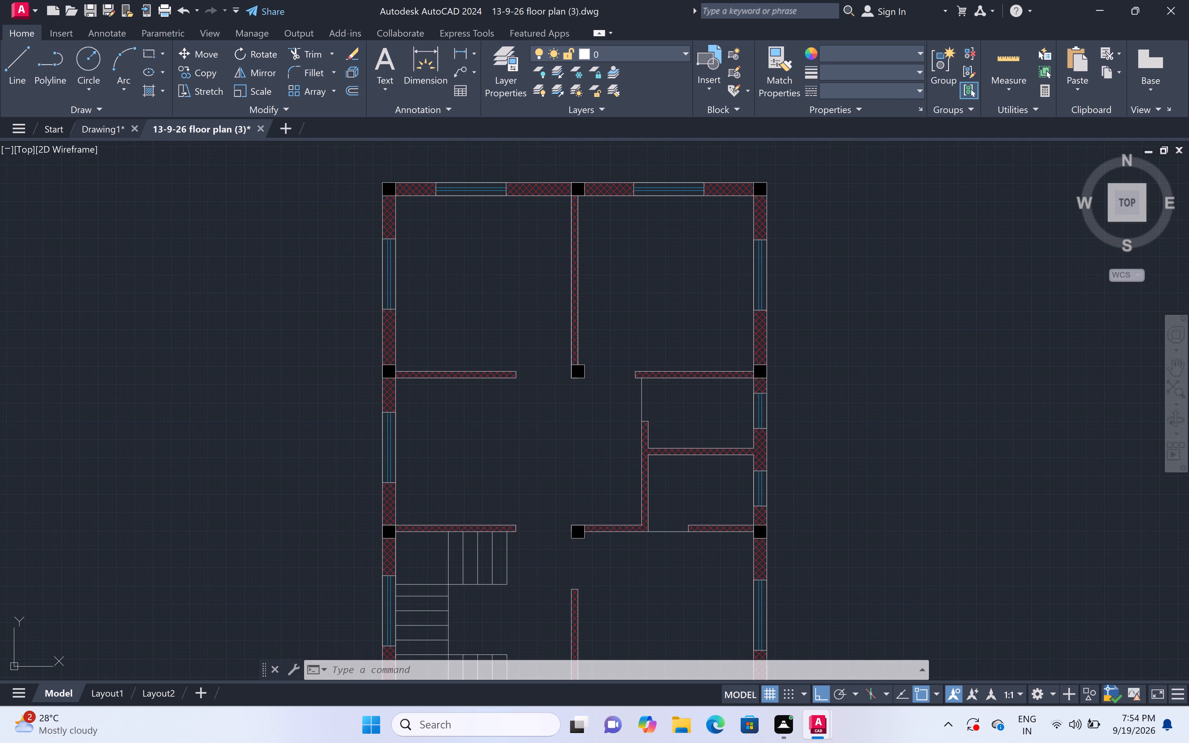
pyautogui.scroll(-3, 320, 345)
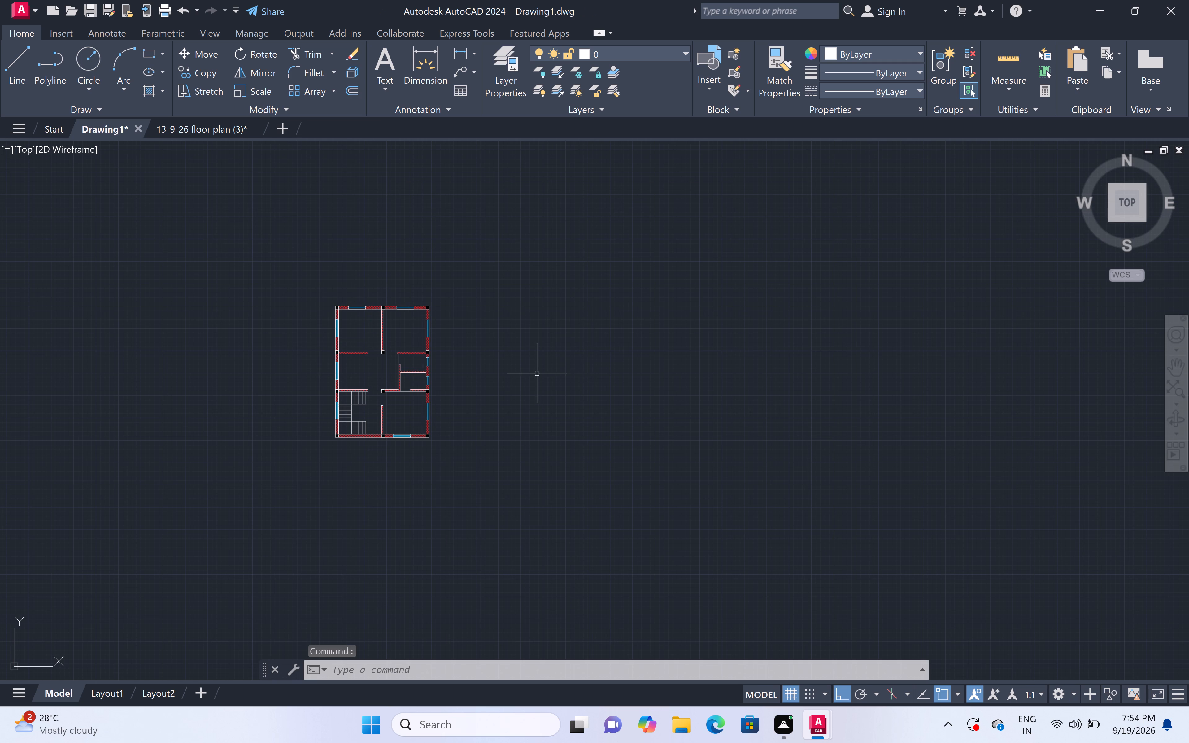
pyautogui.hotkey('ctrl', 'v')
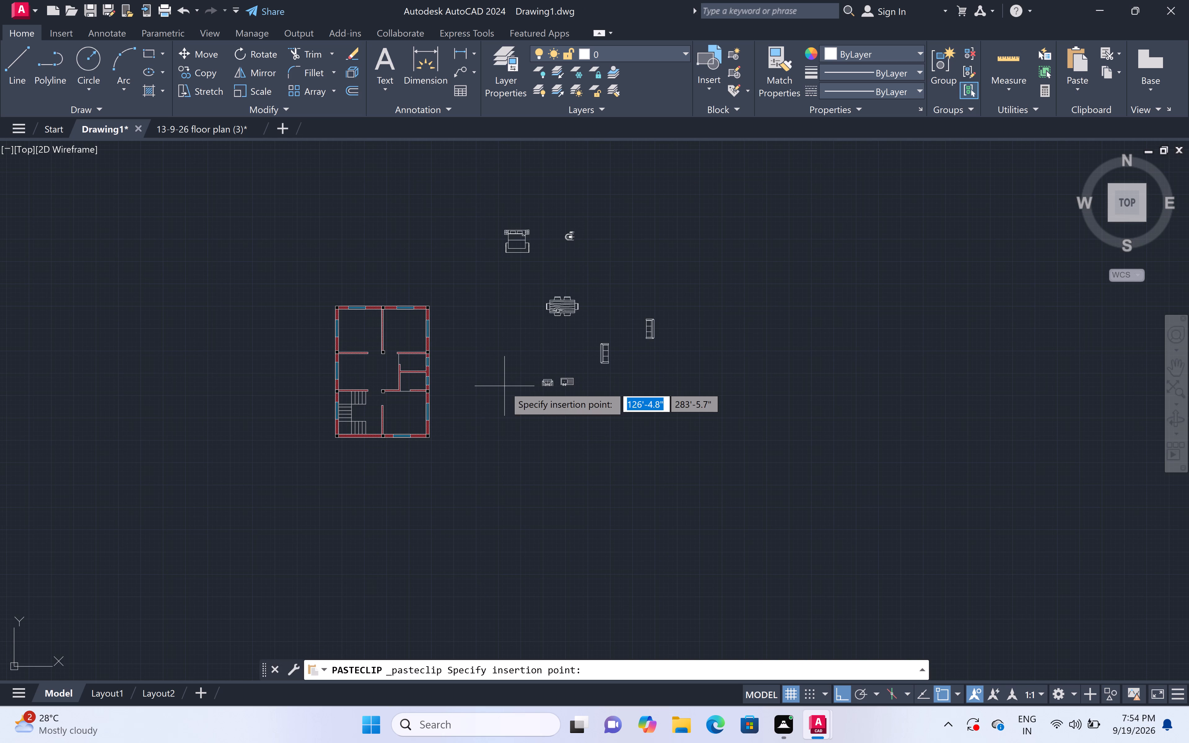
pyautogui.click(450, 450)
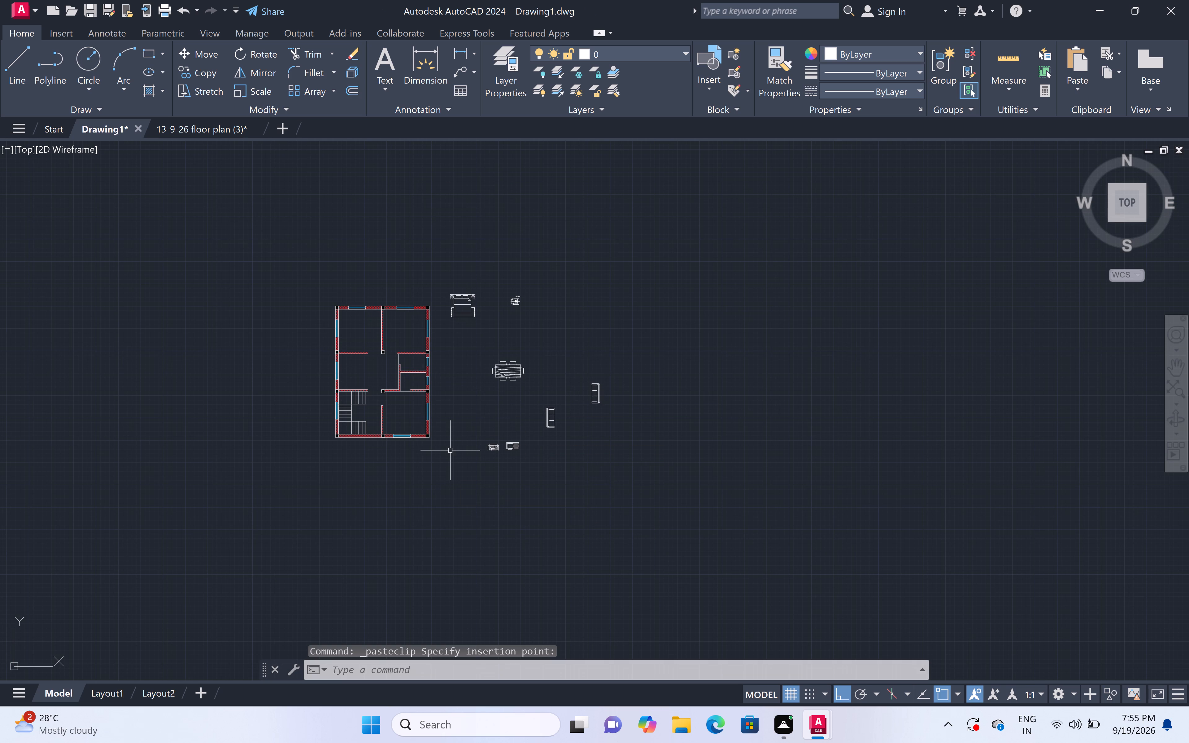
# Copy the double bed with side tables into the plan's upper-left room, headboard just below the top wall, with Ortho off.
pyautogui.scroll(2, 305, 345)
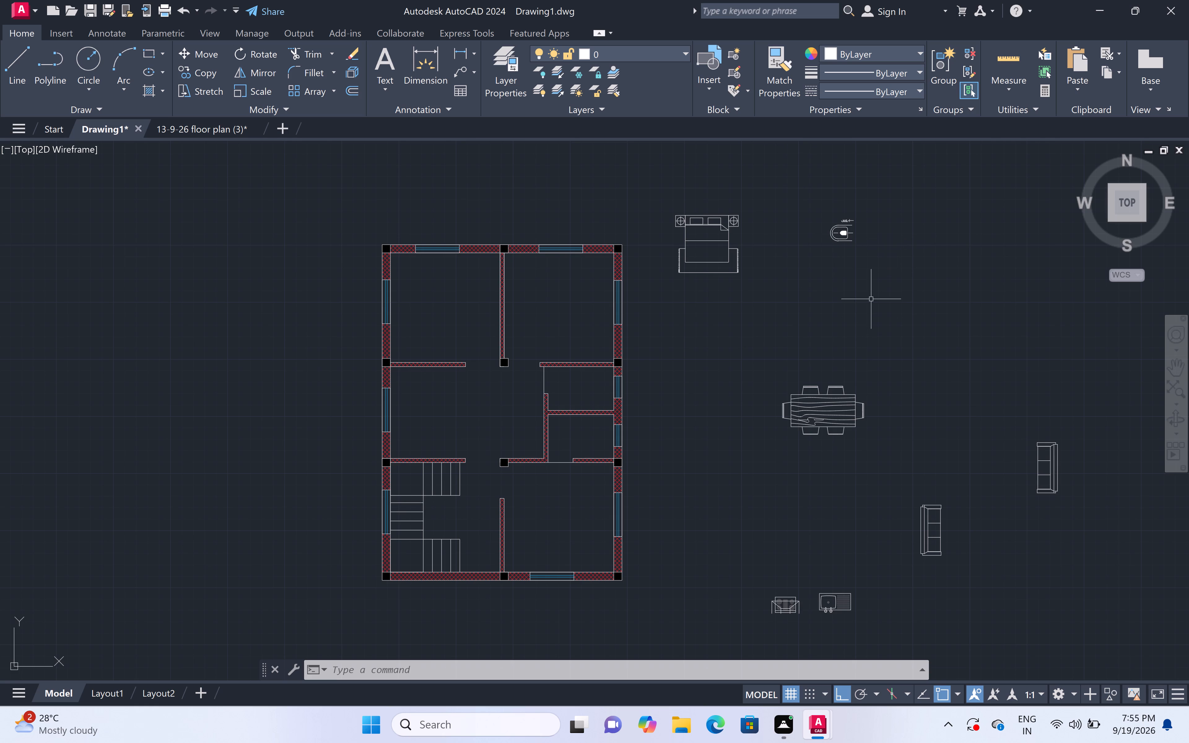
pyautogui.scroll(-1, 869, 298)
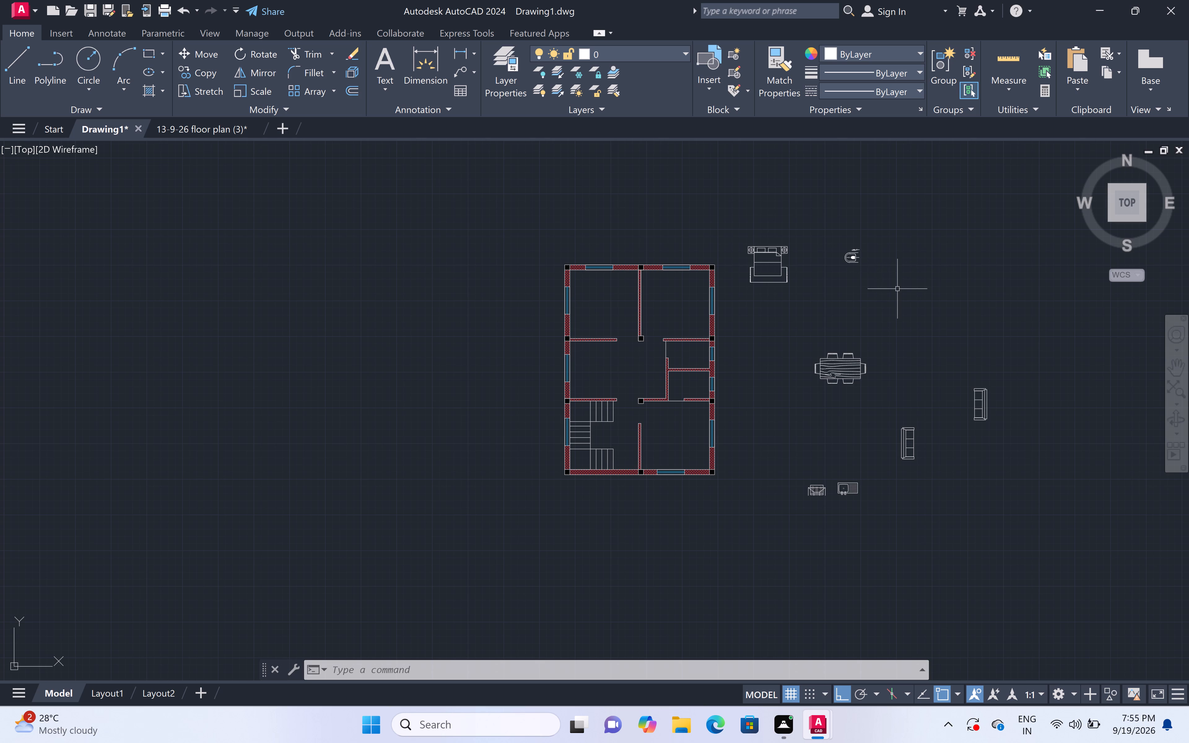
pyautogui.moveTo(896, 292); pyautogui.dragTo(767, 286, button='middle')
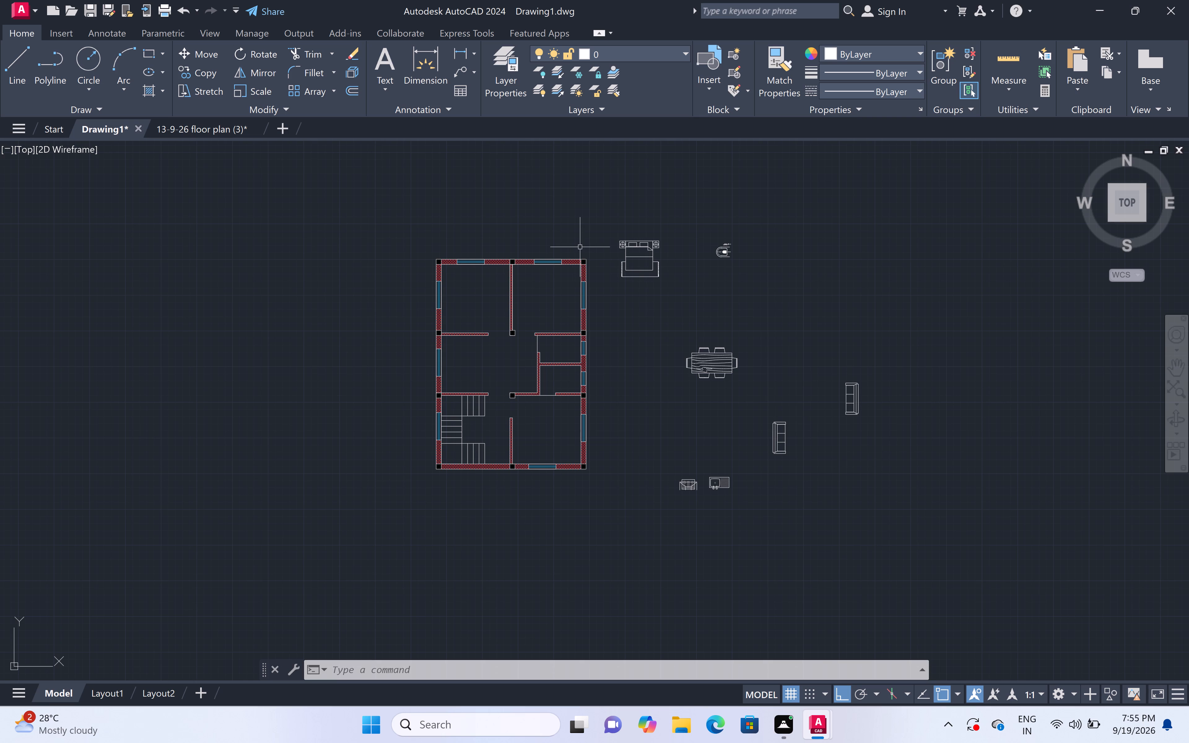
pyautogui.scroll(1, 653, 290)
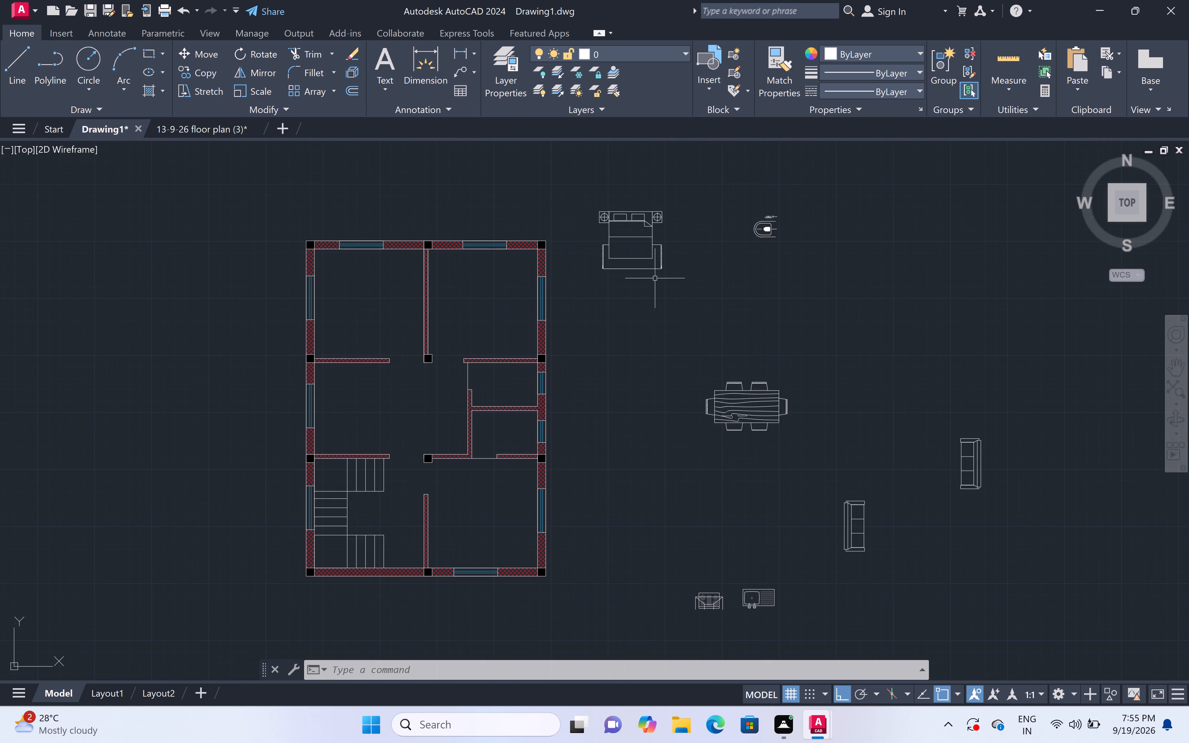
pyautogui.scroll(2, 657, 272)
pyautogui.scroll(-2, 664, 201)
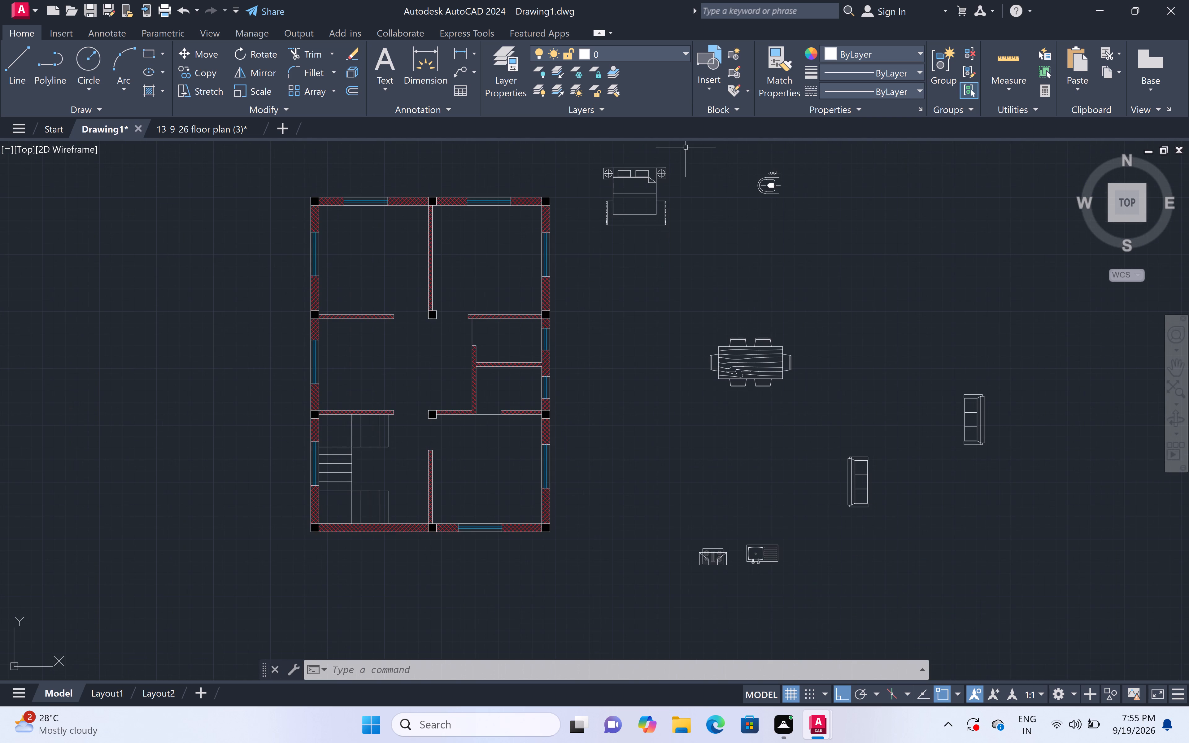
pyautogui.click(688, 157)
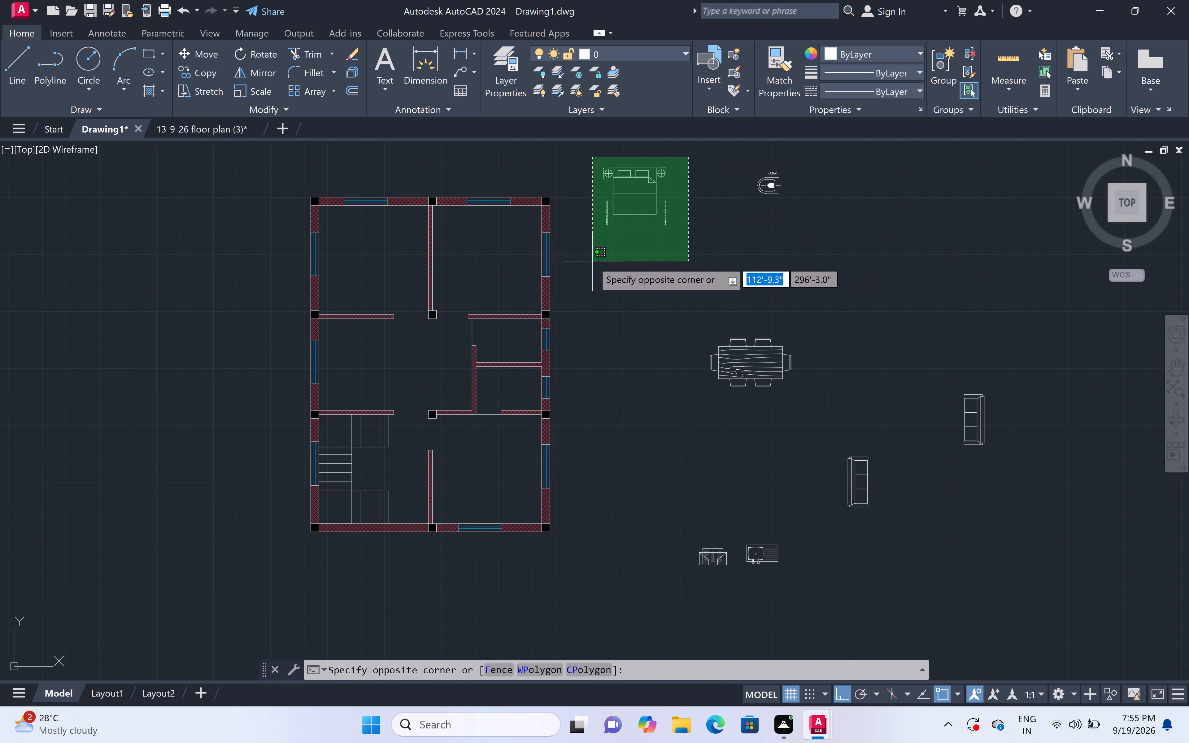
pyautogui.click(585, 260)
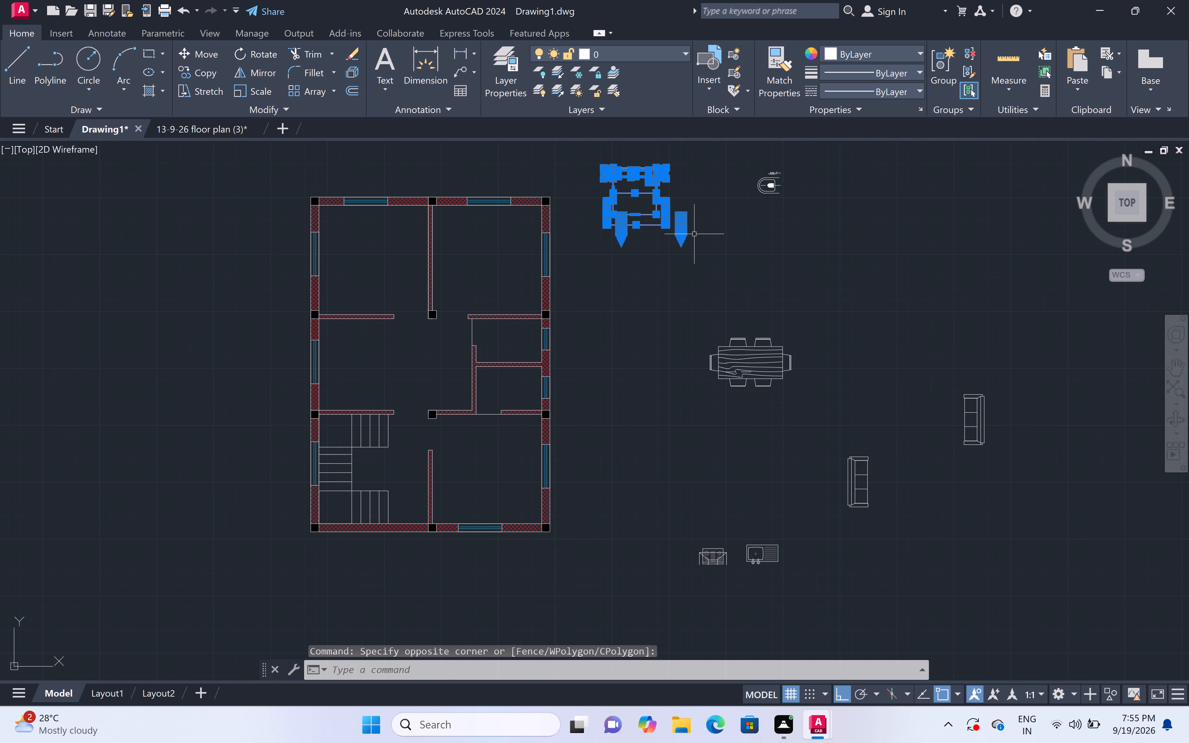
pyautogui.press('c')
pyautogui.press('o')
pyautogui.press('space')
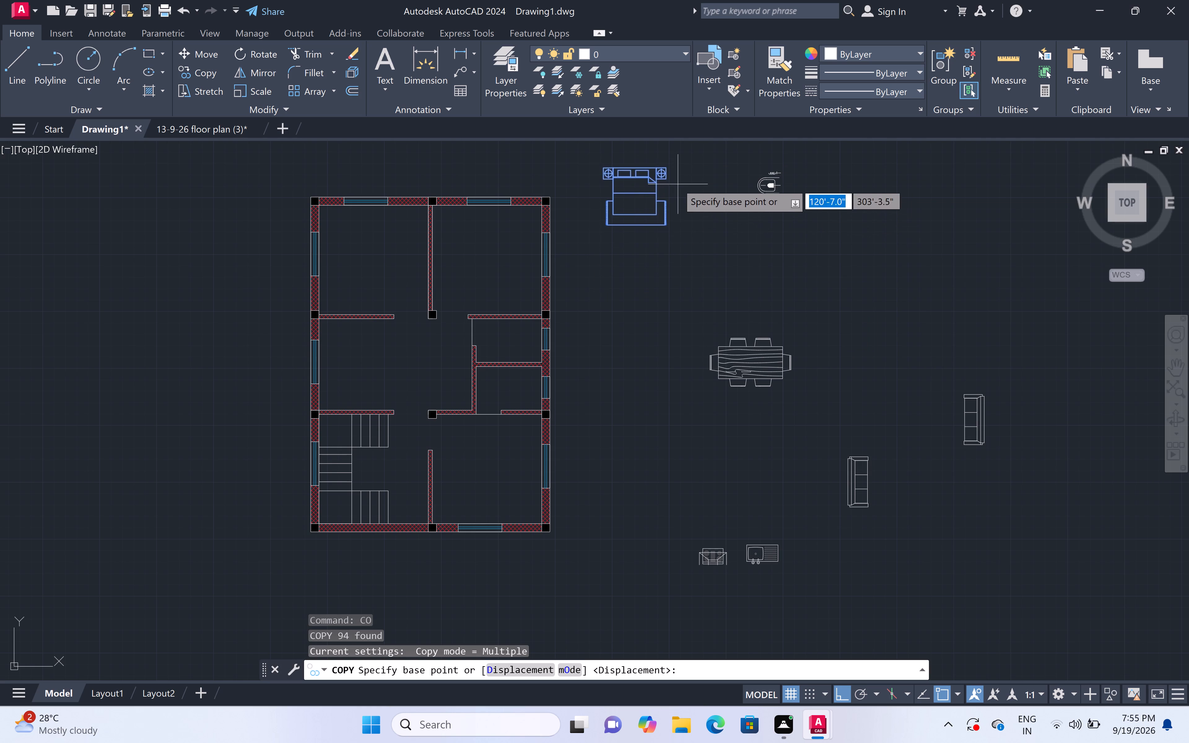
pyautogui.click(632, 167)
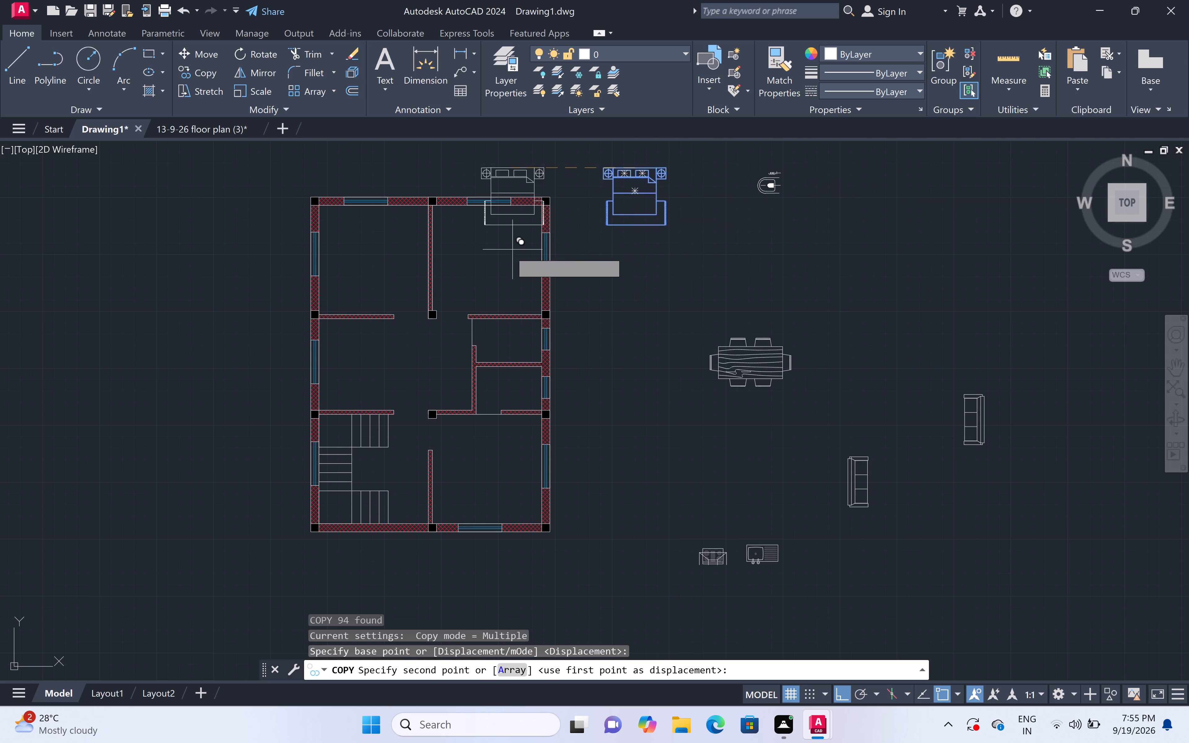
pyautogui.press('F8')
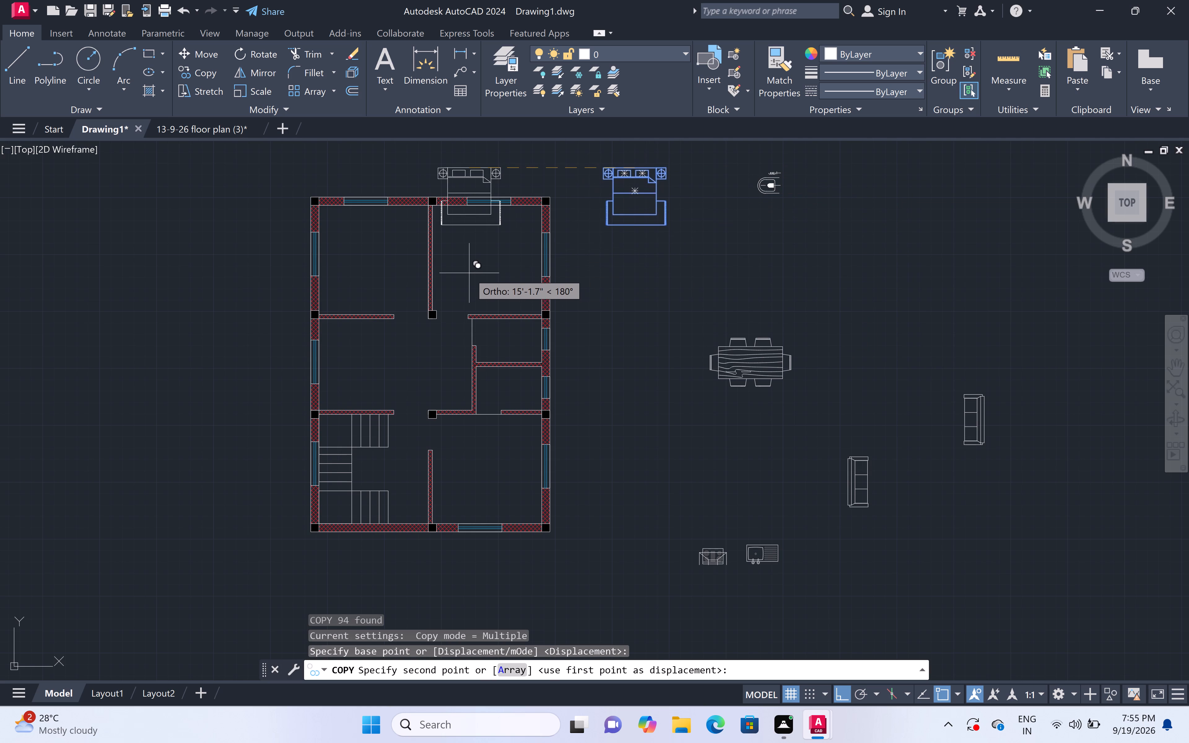
pyautogui.scroll(2, 387, 213)
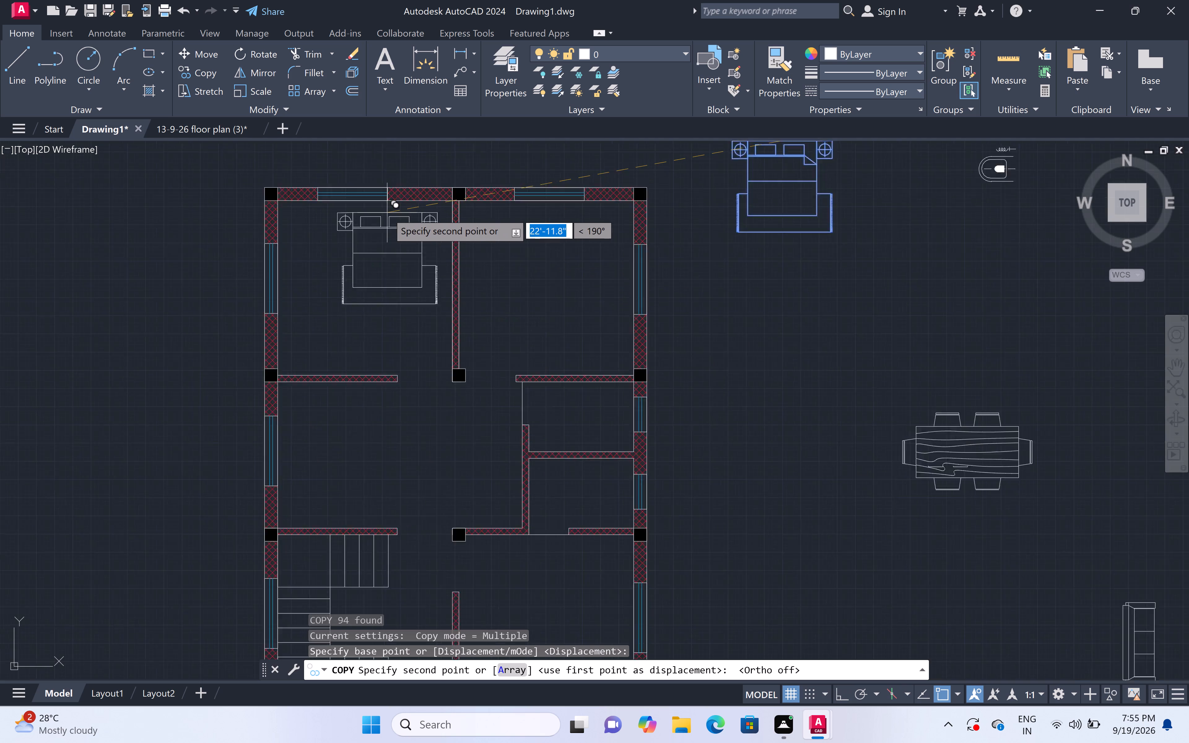
pyautogui.scroll(2, 344, 206)
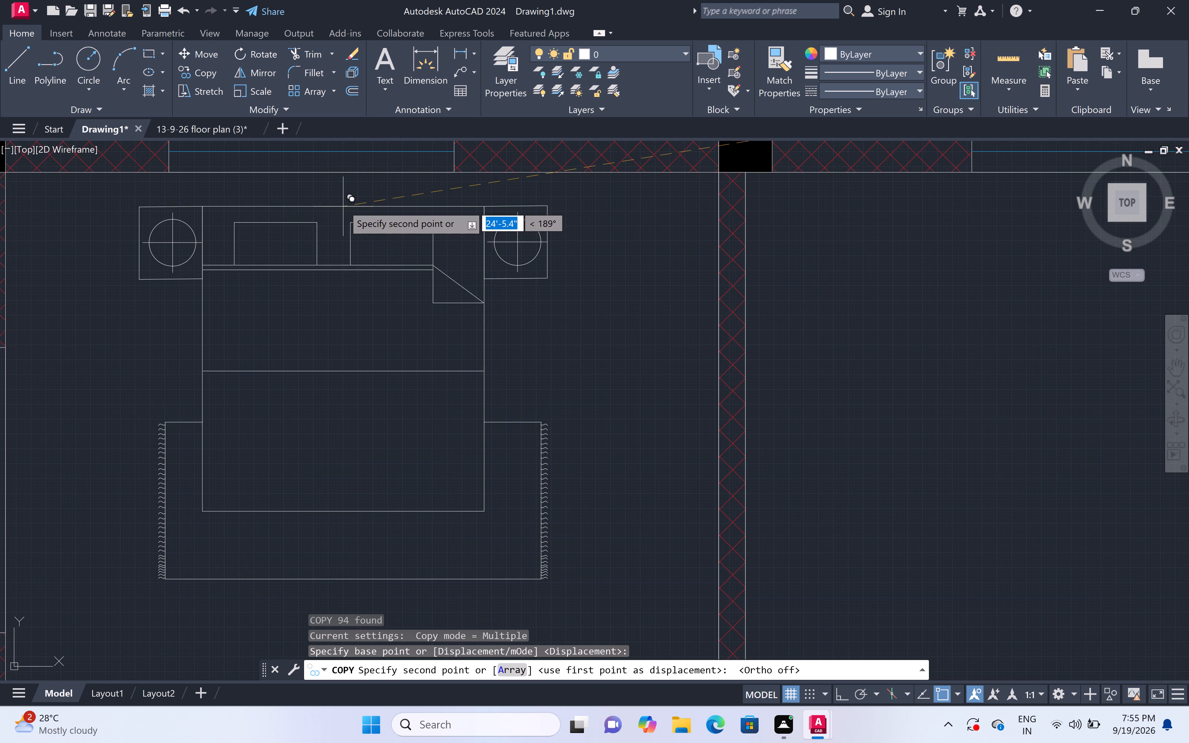
pyautogui.scroll(2, 342, 186)
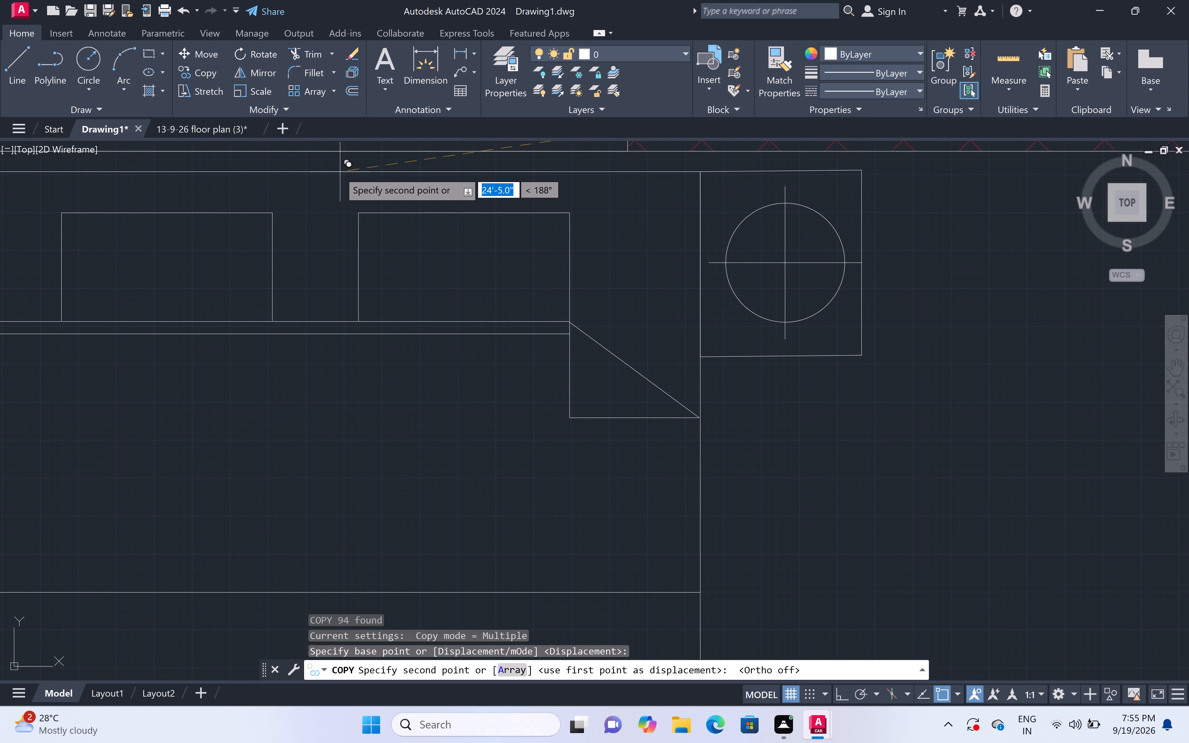
pyautogui.click(339, 172)
# Place a second copy of the bed in the upper-right room, headboard just below the top wall's window, and finish copying.
pyautogui.scroll(-5, 461, 173)
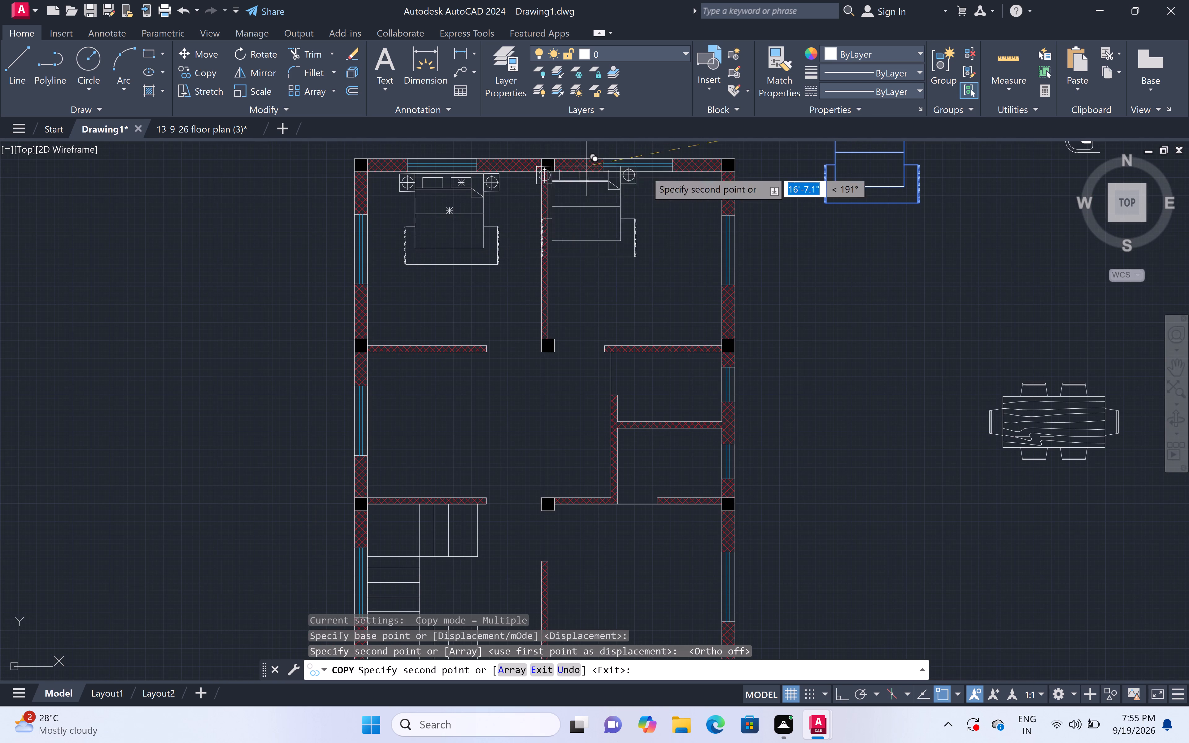
pyautogui.scroll(4, 649, 162)
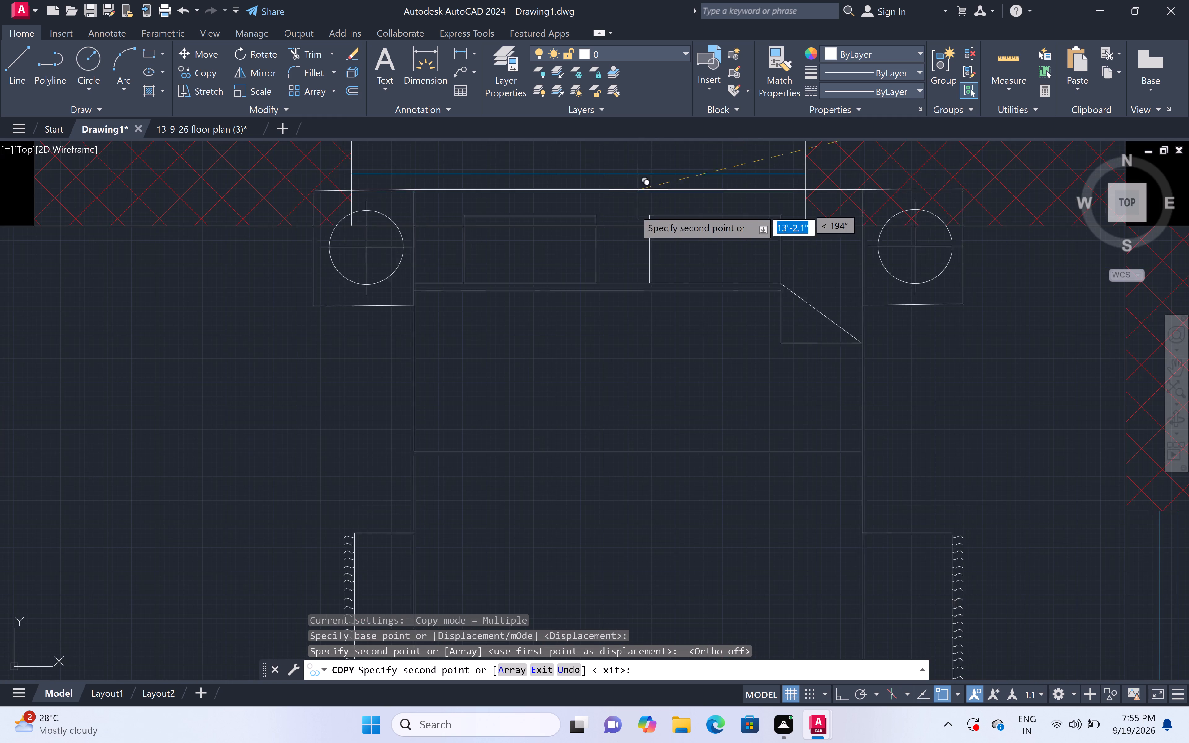
pyautogui.scroll(-1, 612, 242)
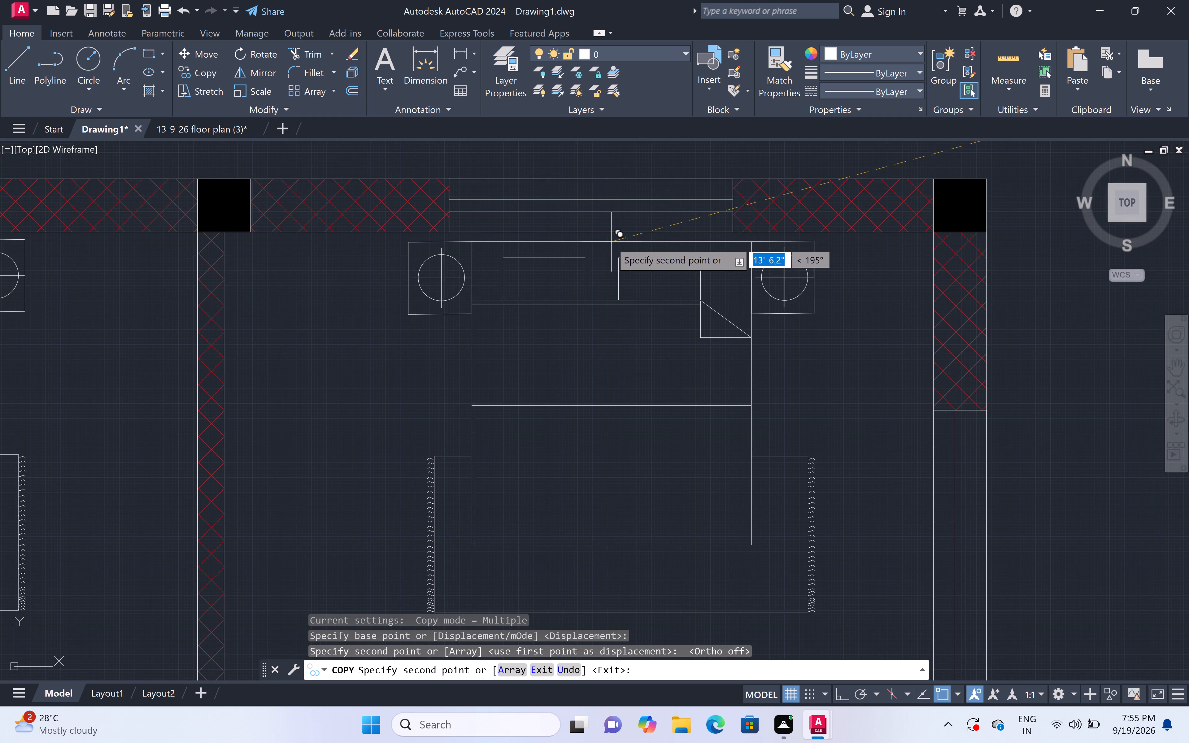
pyautogui.scroll(3, 594, 245)
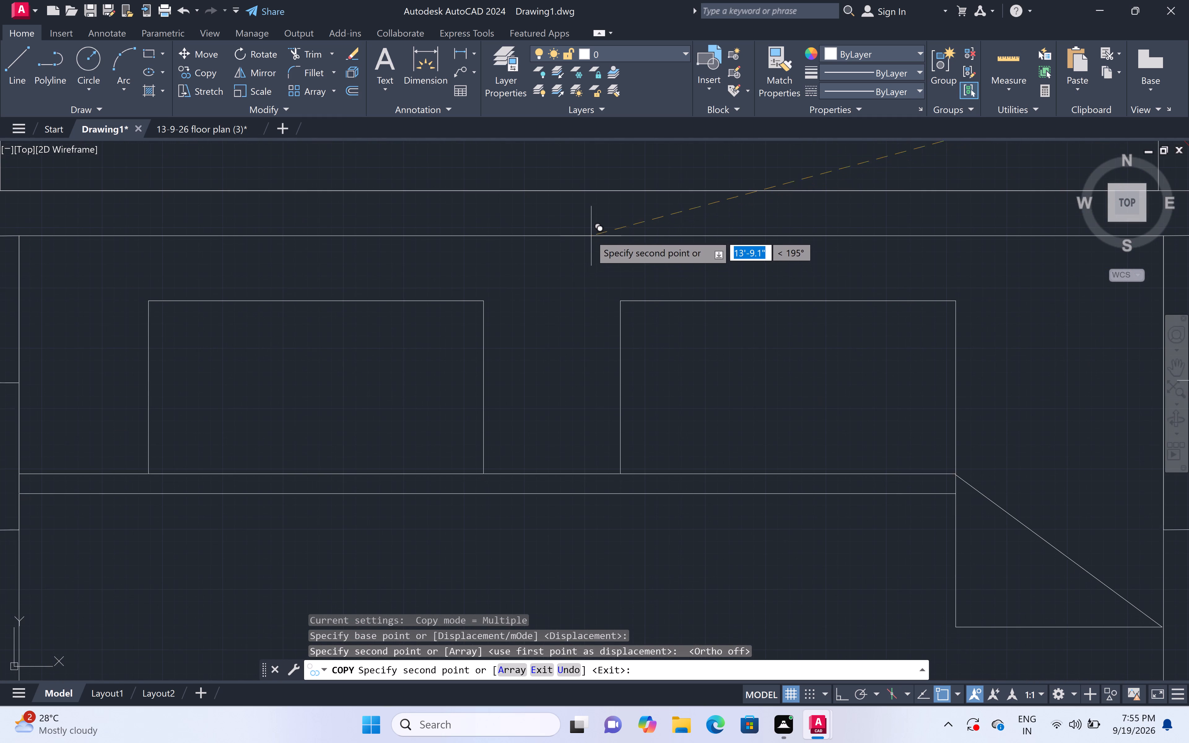
pyautogui.doubleClick(590, 235)
pyautogui.scroll(-8, 635, 211)
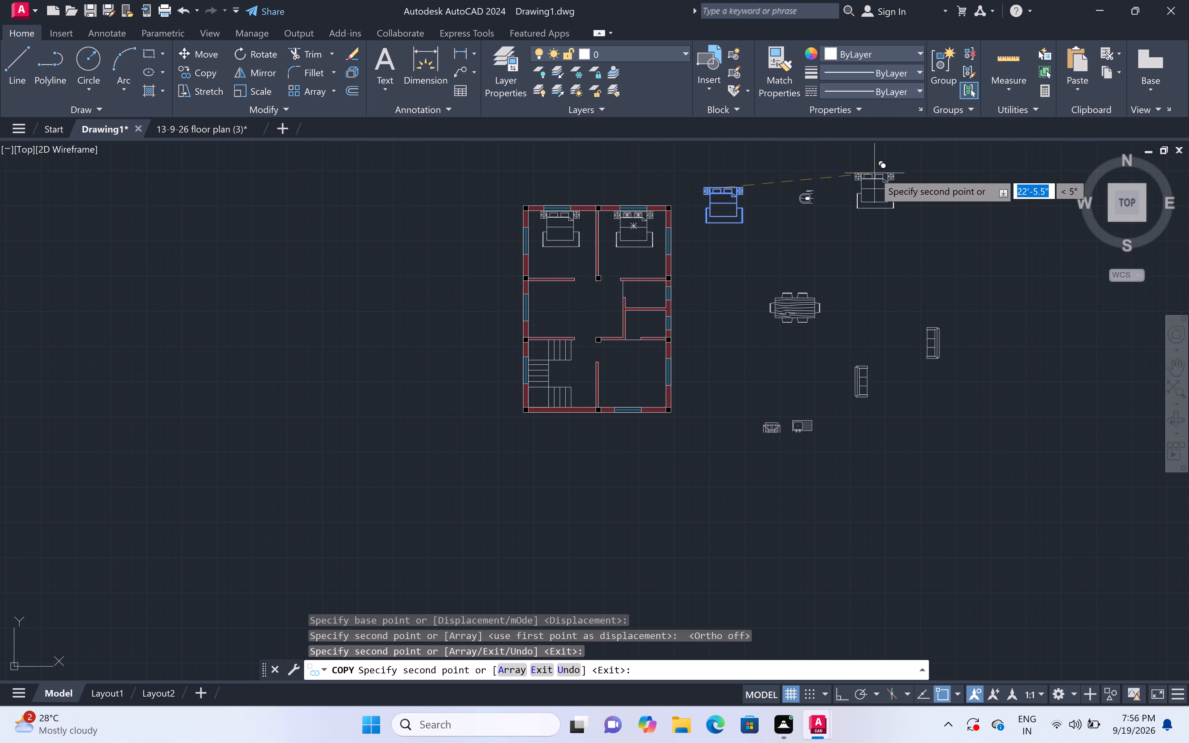
pyautogui.press('Escape')
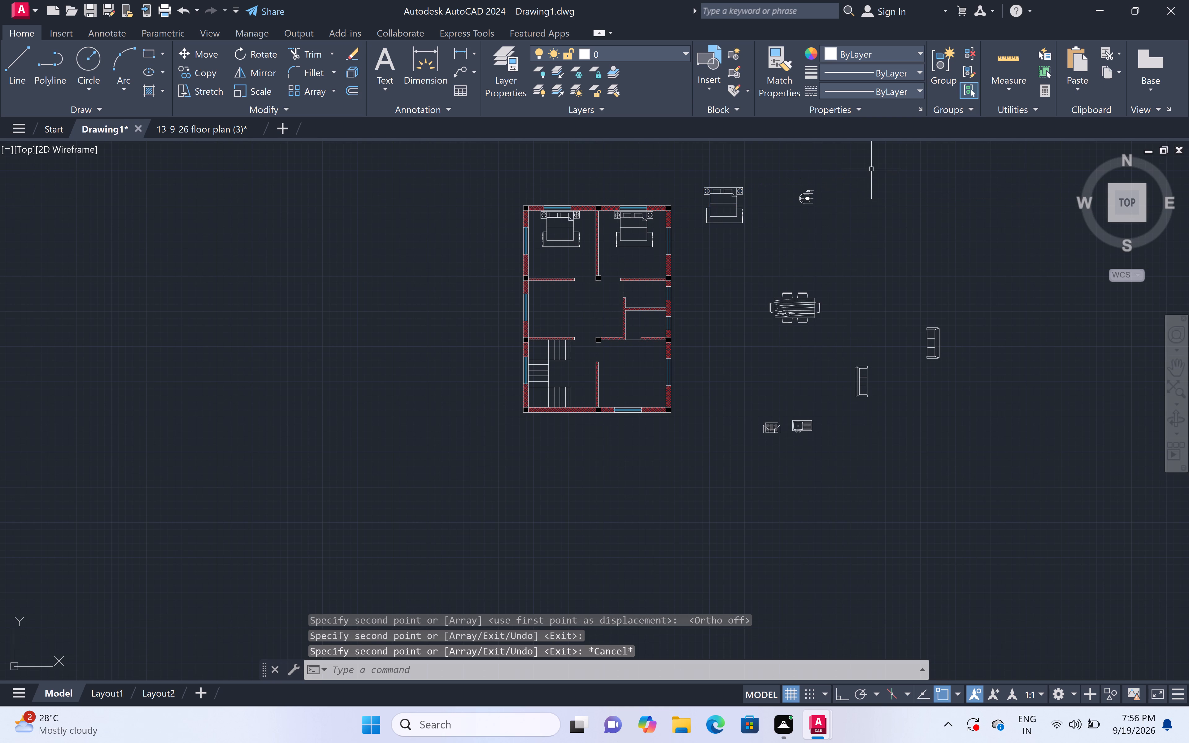
pyautogui.scroll(-1, 871, 169)
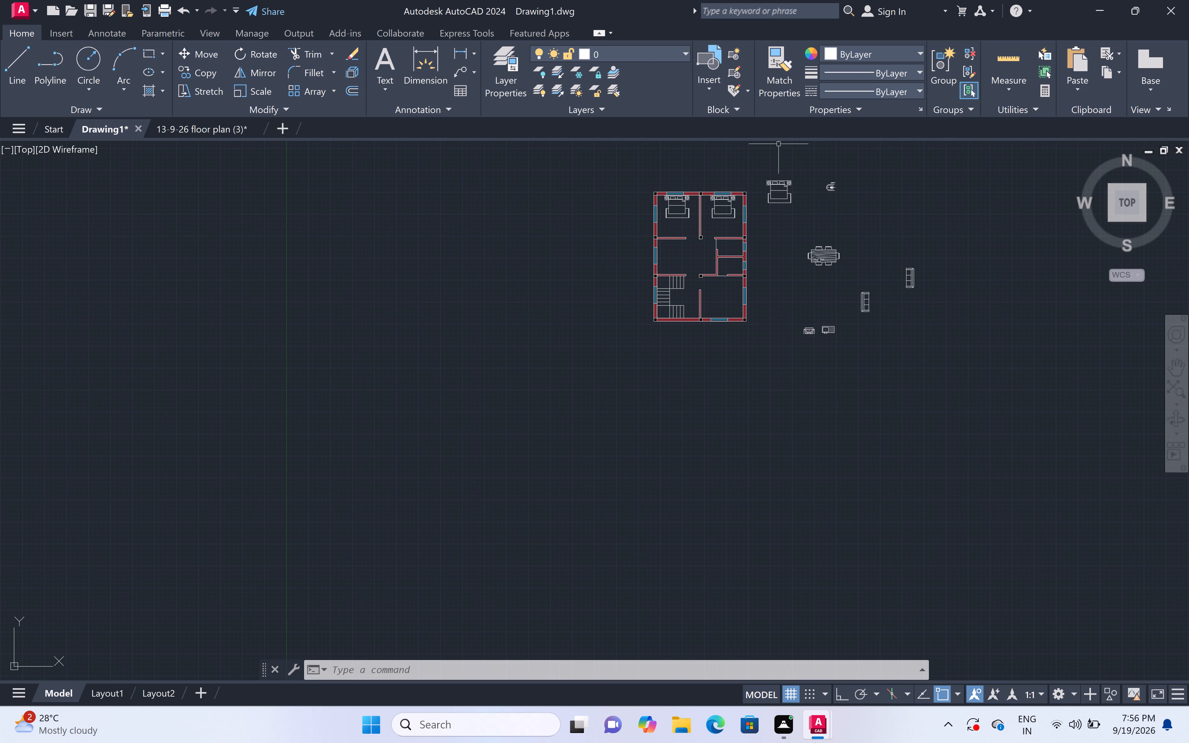
# Rotate the pasted stove and sink together by 270° with Ortho on, so they stand one above the other.
pyautogui.scroll(2, 741, 170)
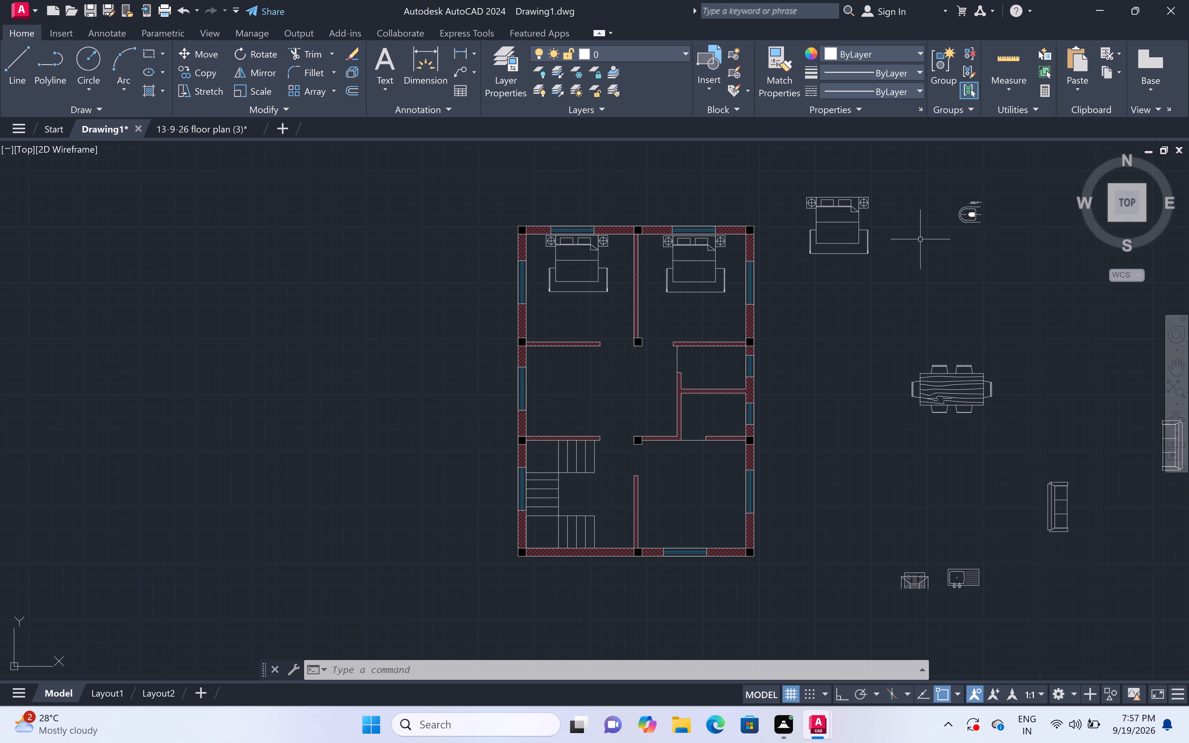
pyautogui.moveTo(927, 257); pyautogui.dragTo(935, 288, button='middle')
pyautogui.moveTo(935, 289); pyautogui.dragTo(936, 294, button='middle')
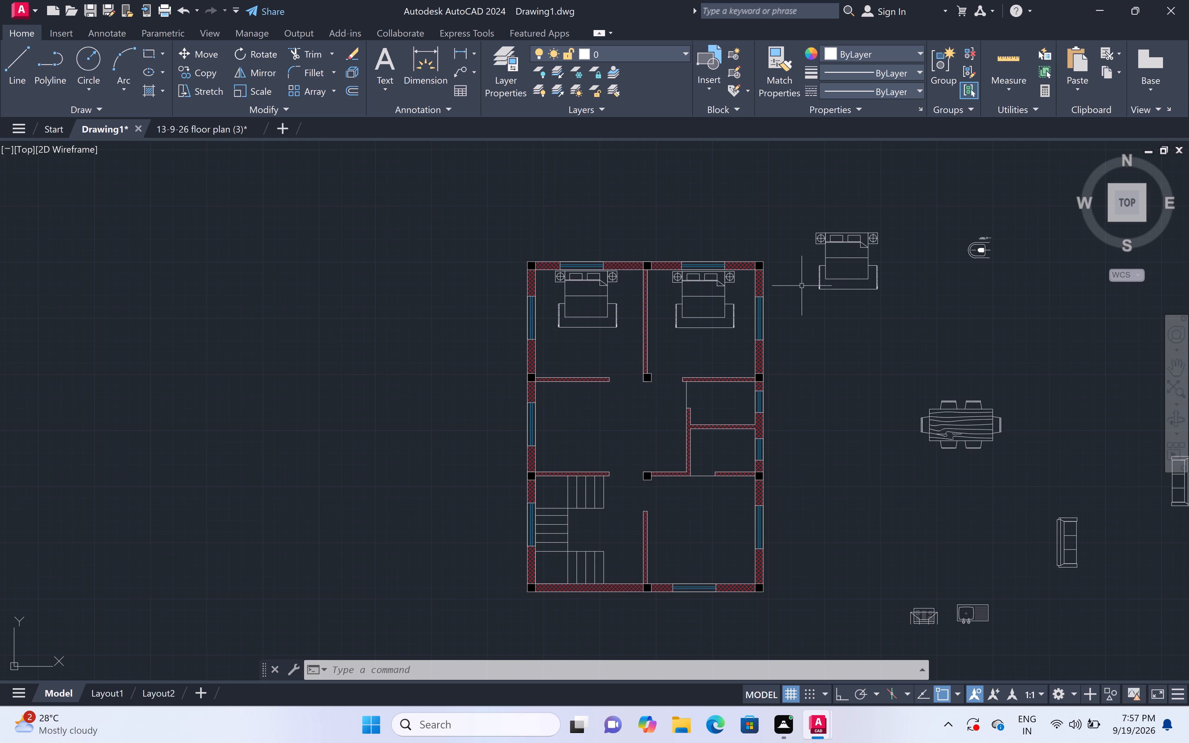
pyautogui.scroll(-2, 802, 286)
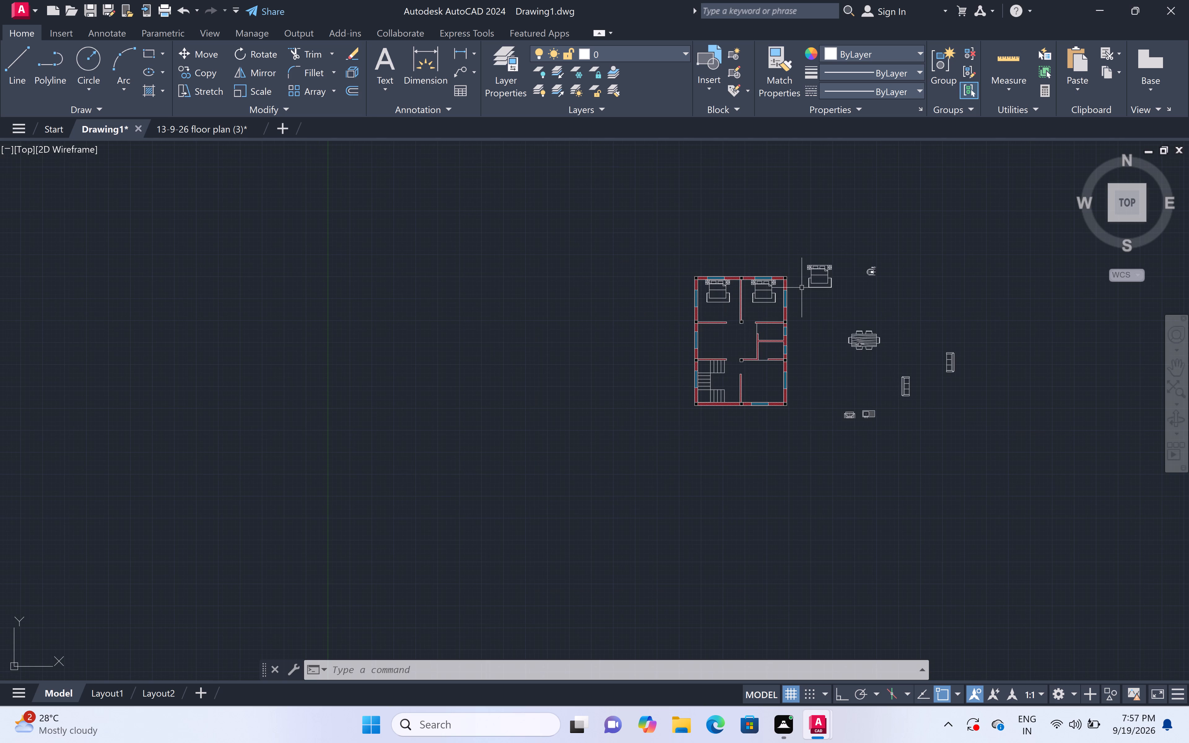
pyautogui.doubleClick(884, 400)
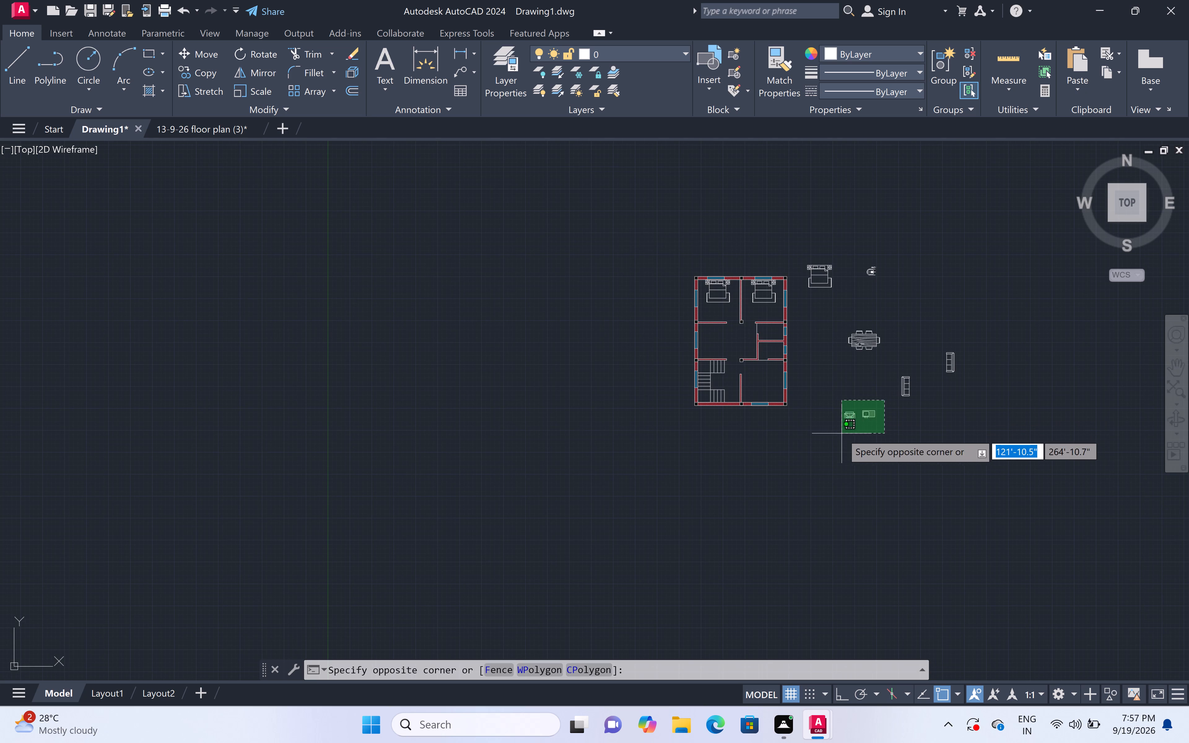
pyautogui.click(841, 433)
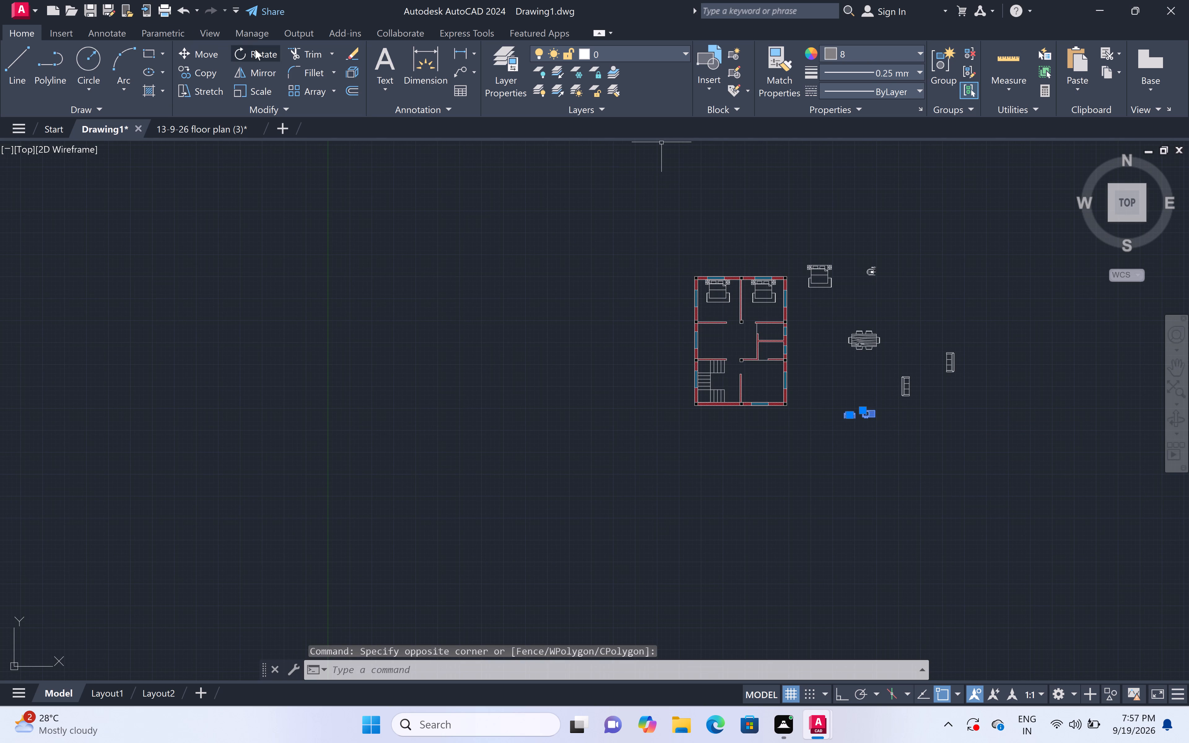
pyautogui.click(255, 50)
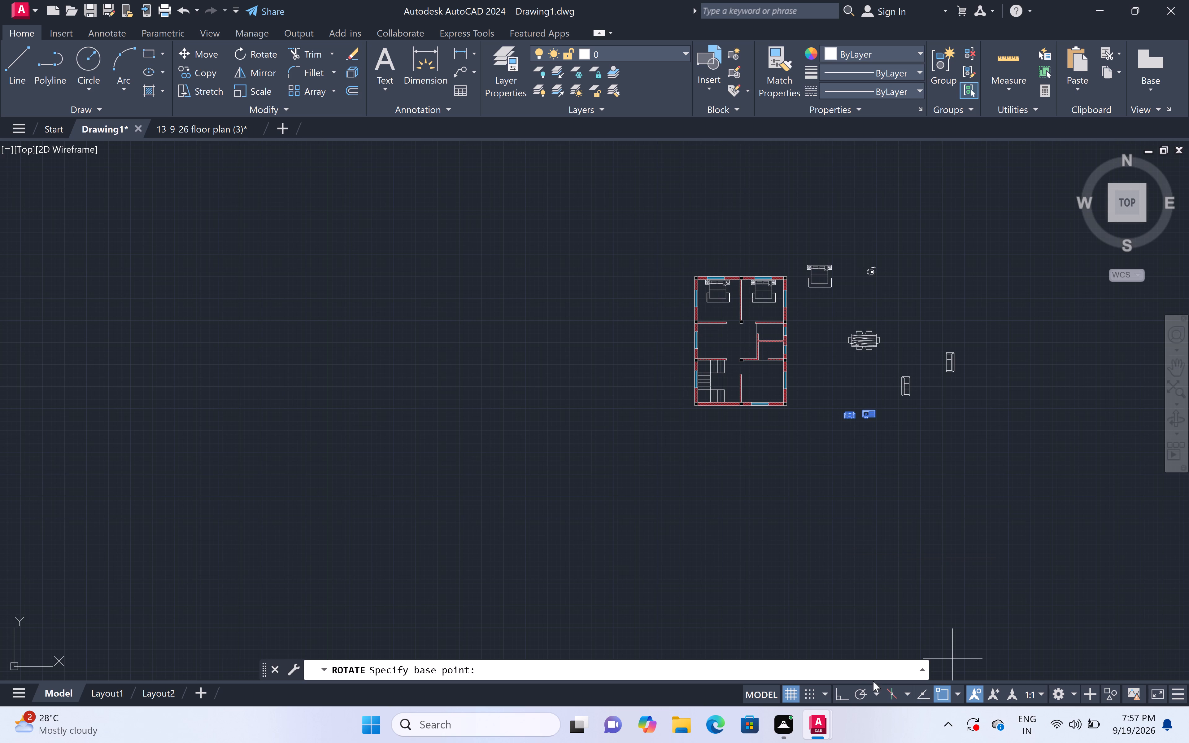
pyautogui.doubleClick(841, 697)
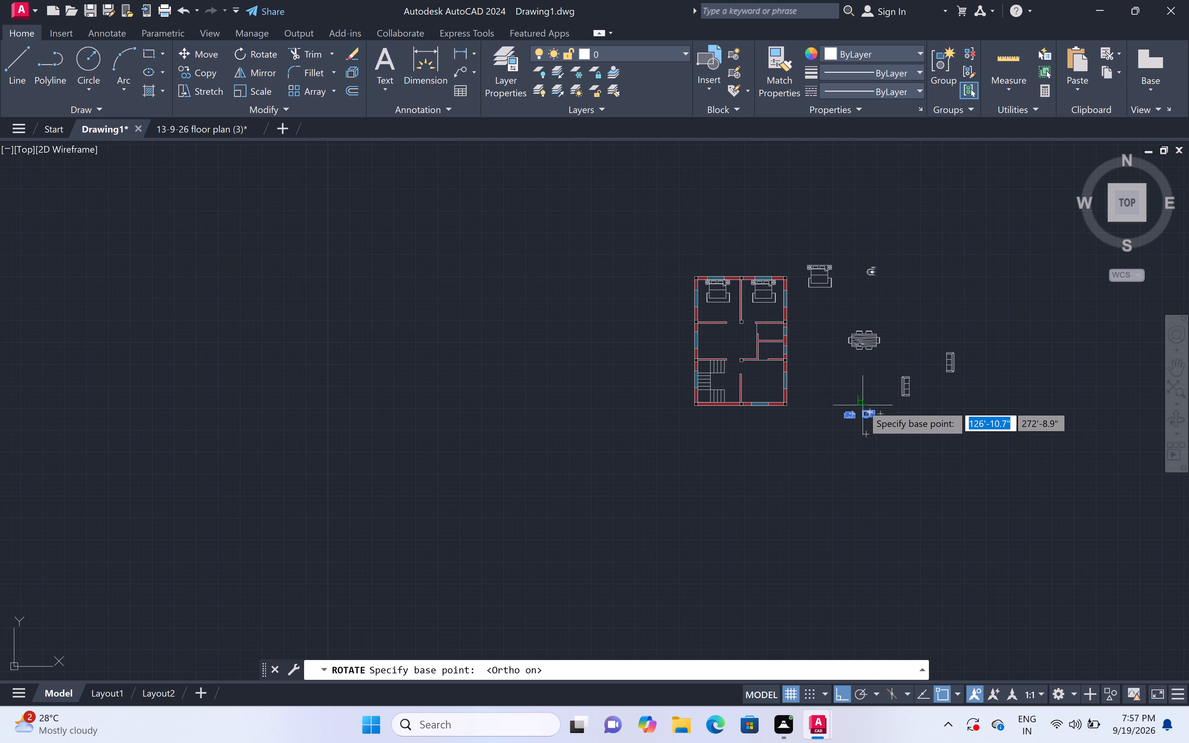
pyautogui.click(865, 412)
pyautogui.doubleClick(852, 531)
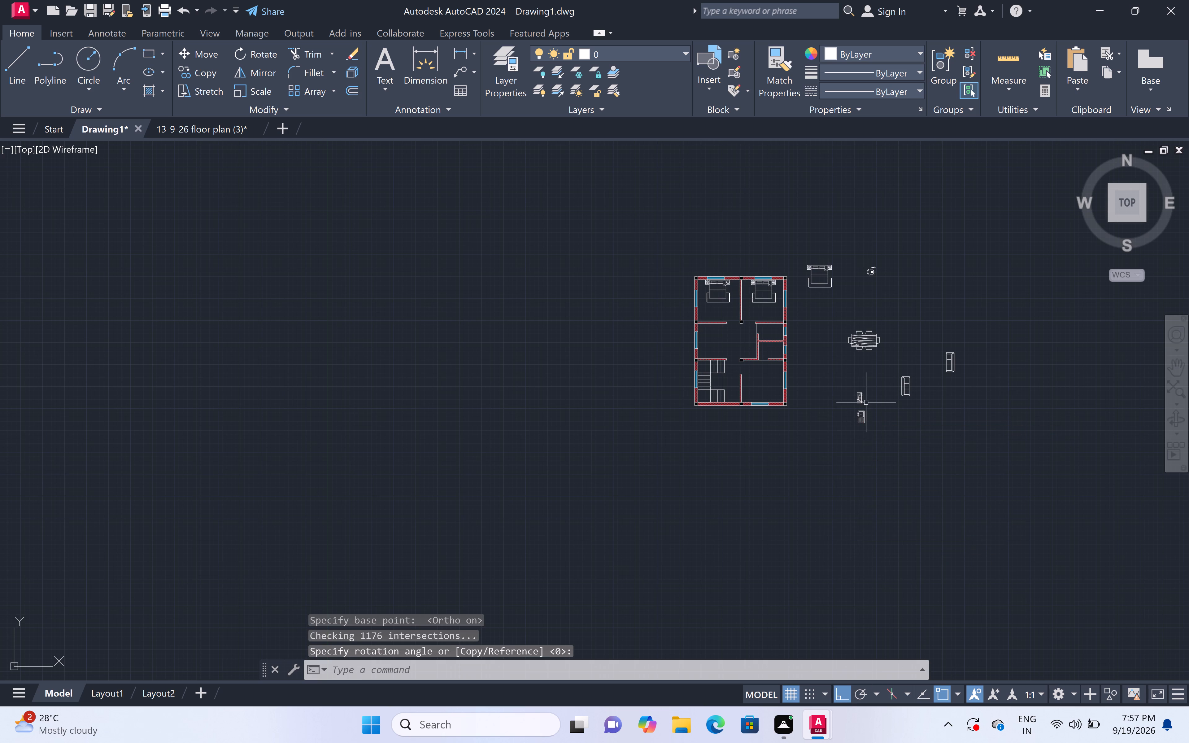
# Move the rotated stove and sink into the middle-left room, close along the left outer wall, with Ortho off.
pyautogui.click(876, 378)
pyautogui.click(817, 455)
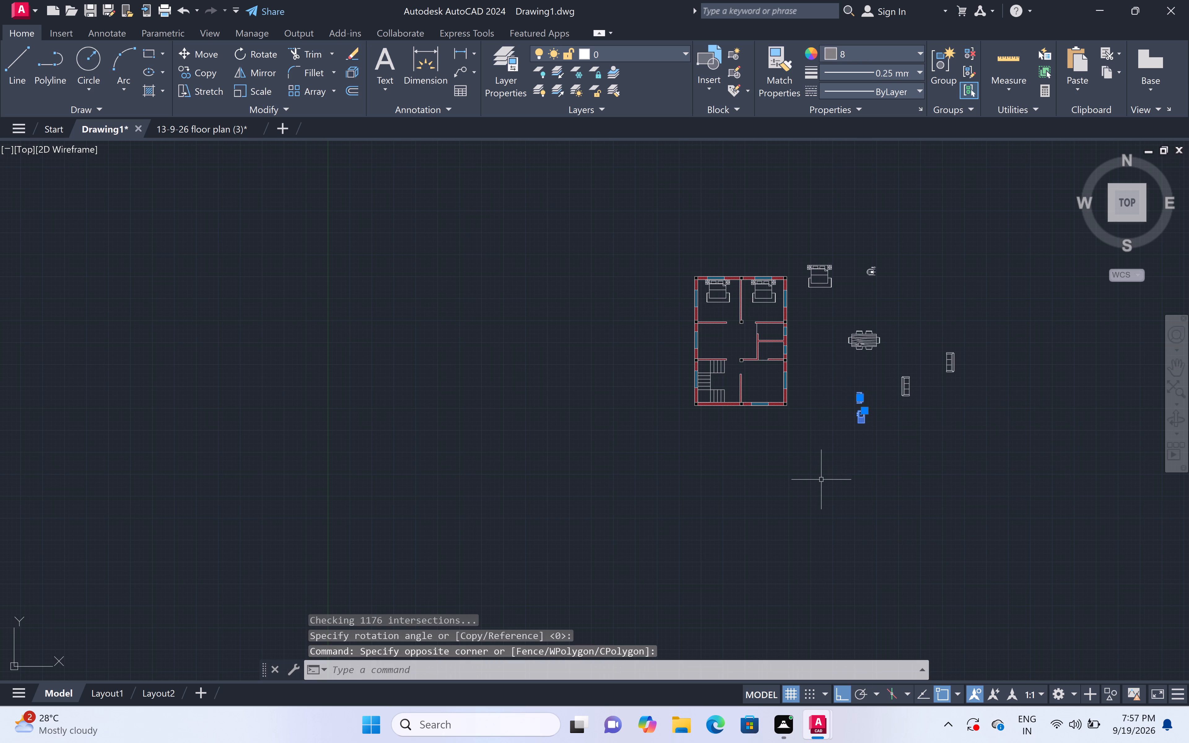
pyautogui.write('m')
pyautogui.press('space')
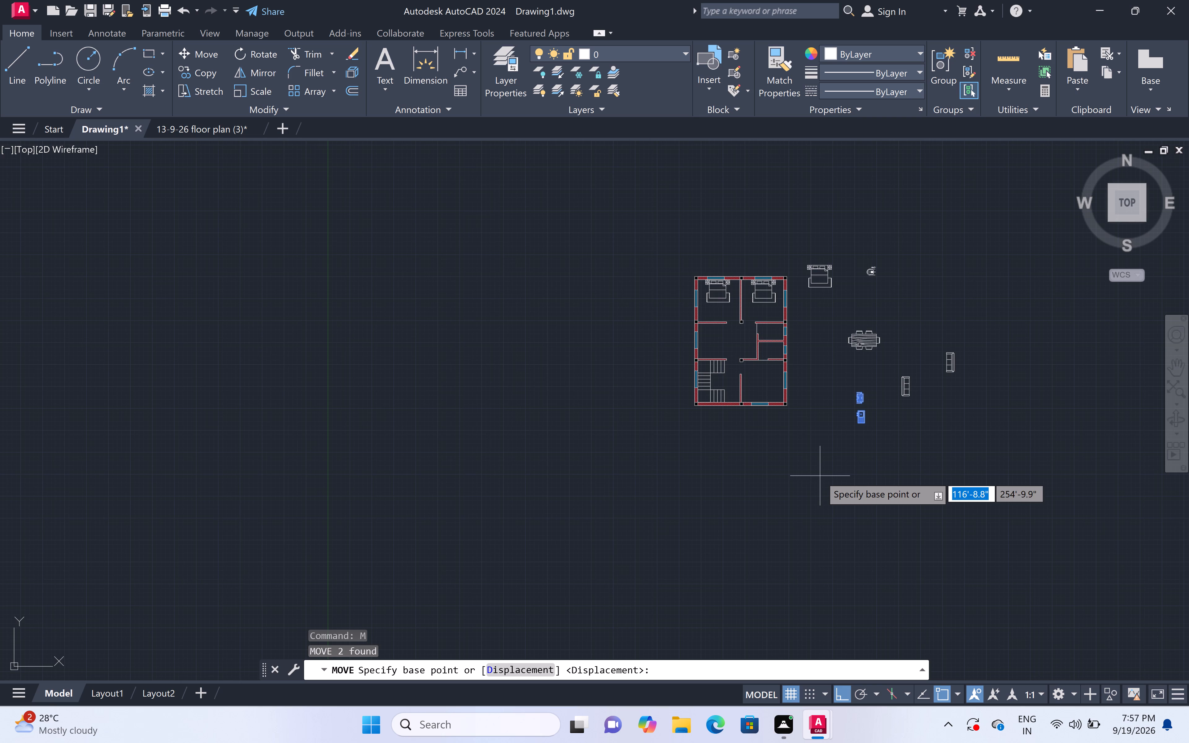
pyautogui.click(860, 398)
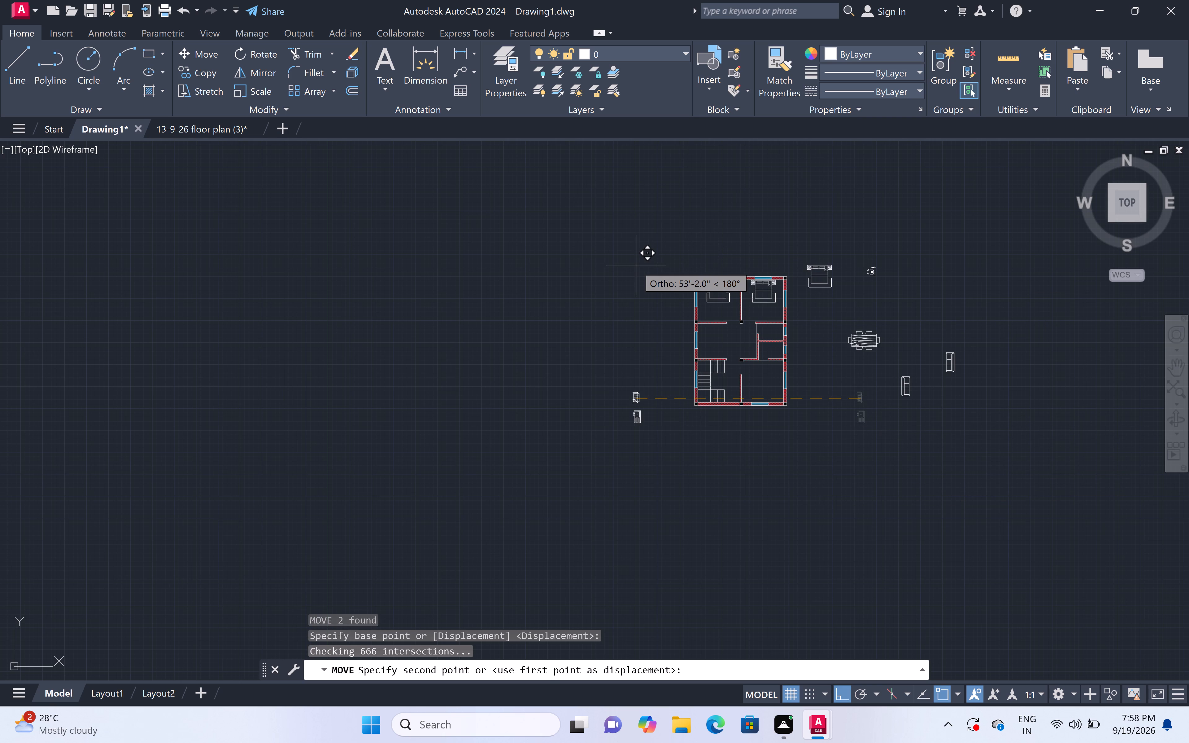
pyautogui.press('F8')
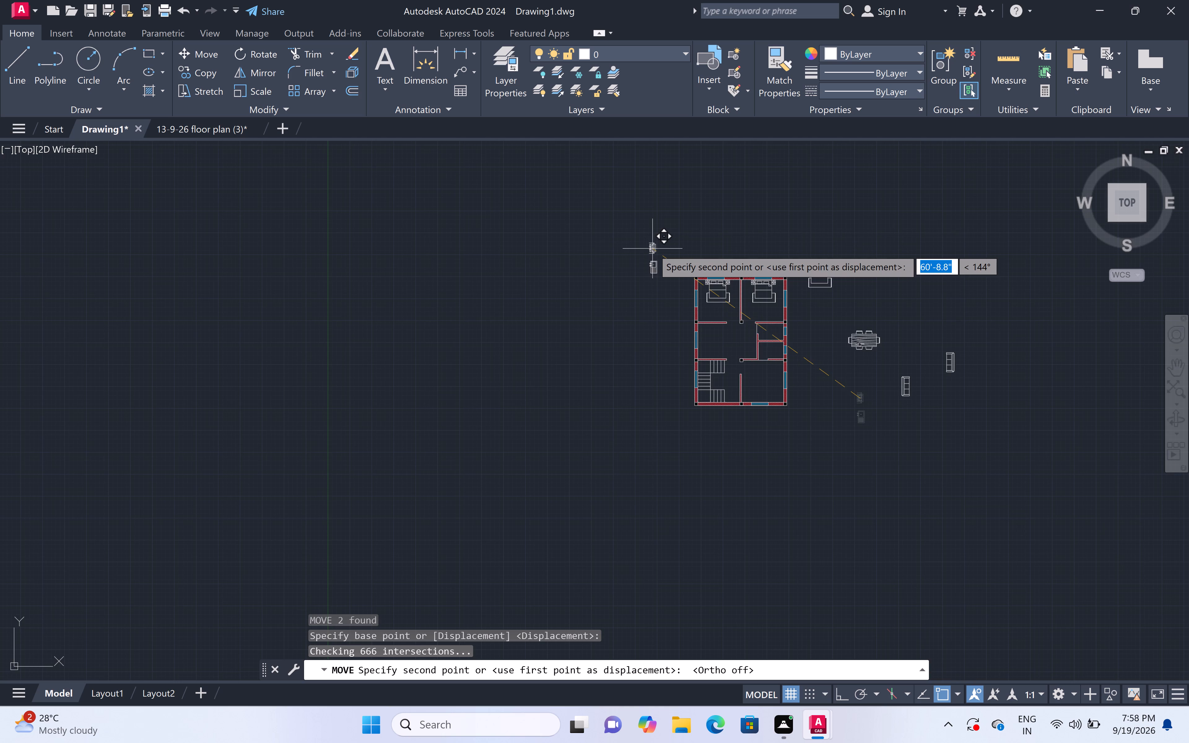
pyautogui.scroll(2, 652, 249)
pyautogui.scroll(1, 785, 470)
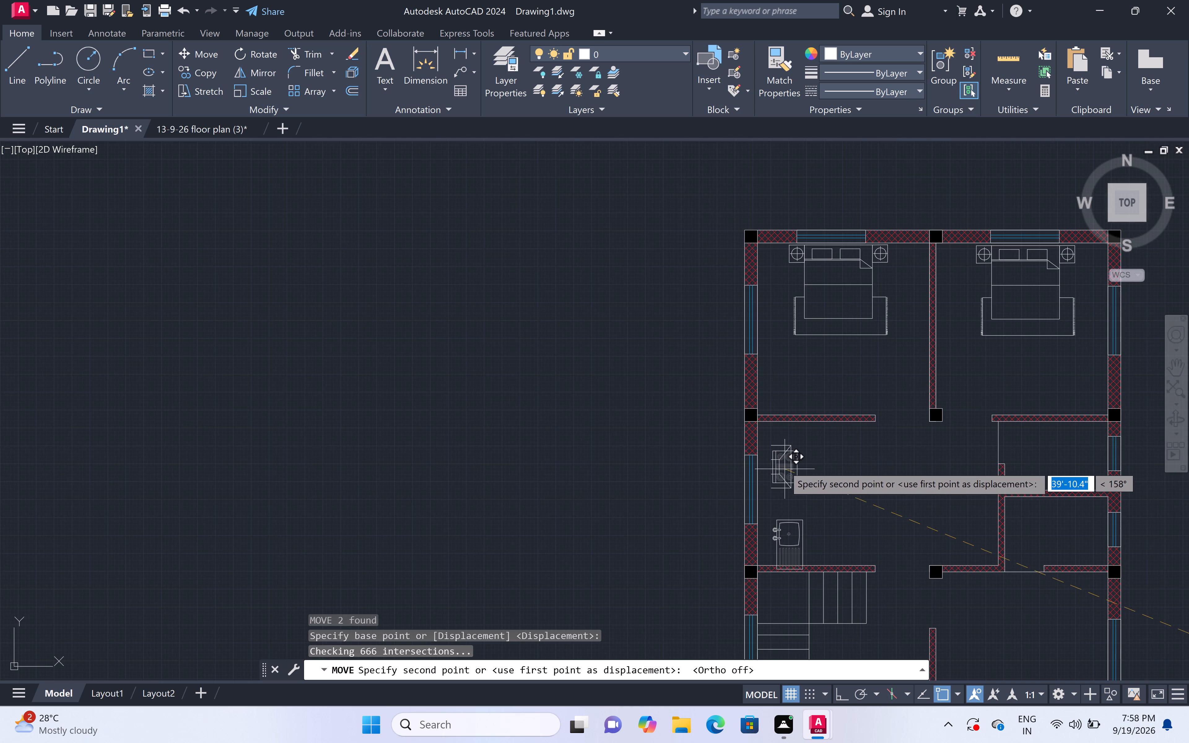
pyautogui.scroll(3, 777, 456)
pyautogui.scroll(-1, 776, 447)
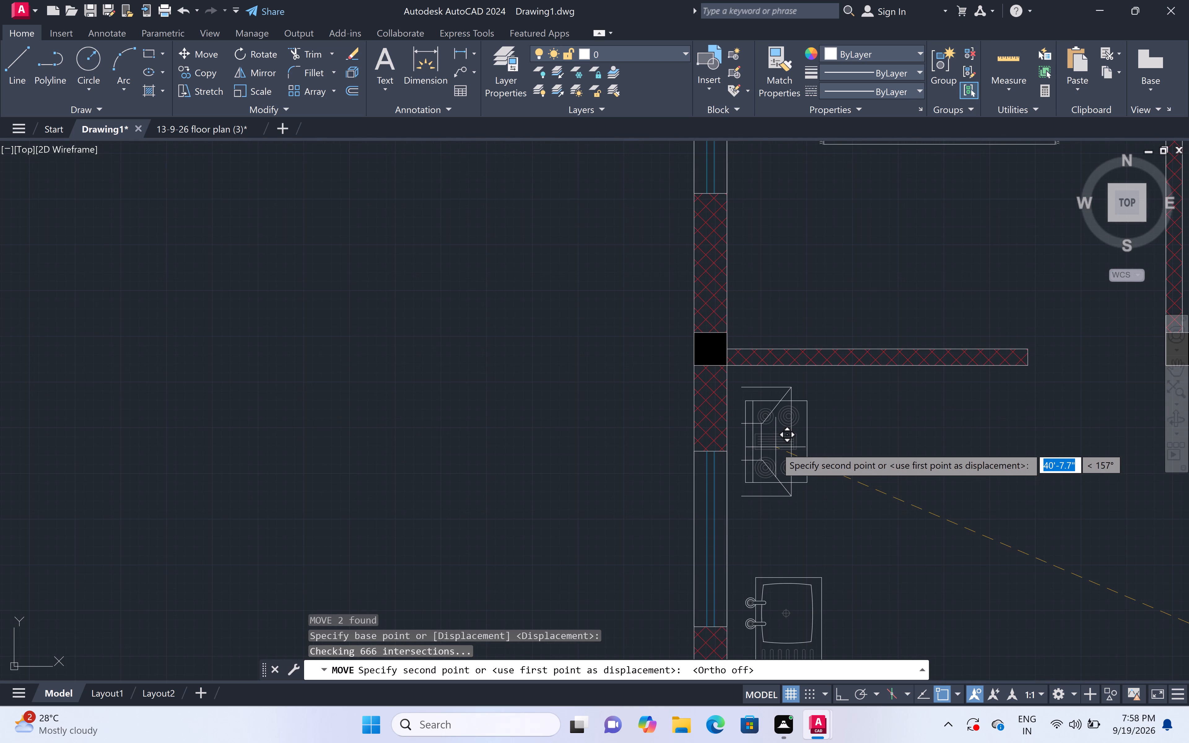
pyautogui.scroll(-1, 776, 447)
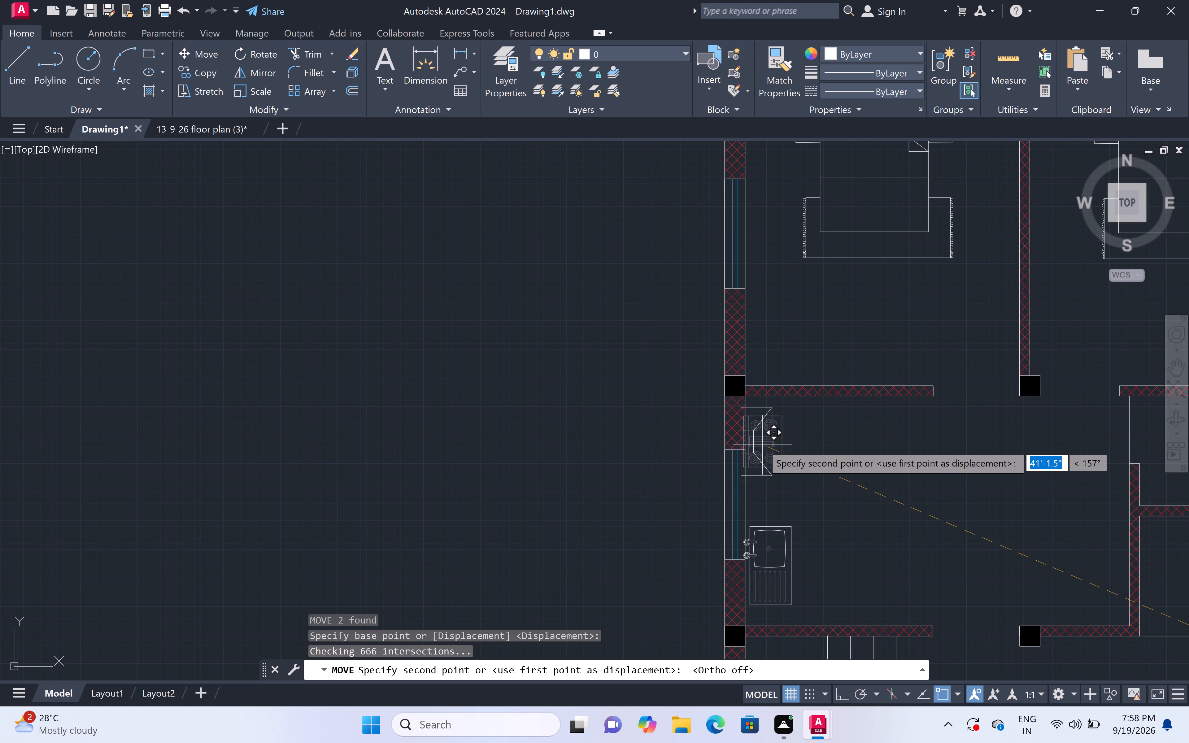
pyautogui.scroll(2, 766, 445)
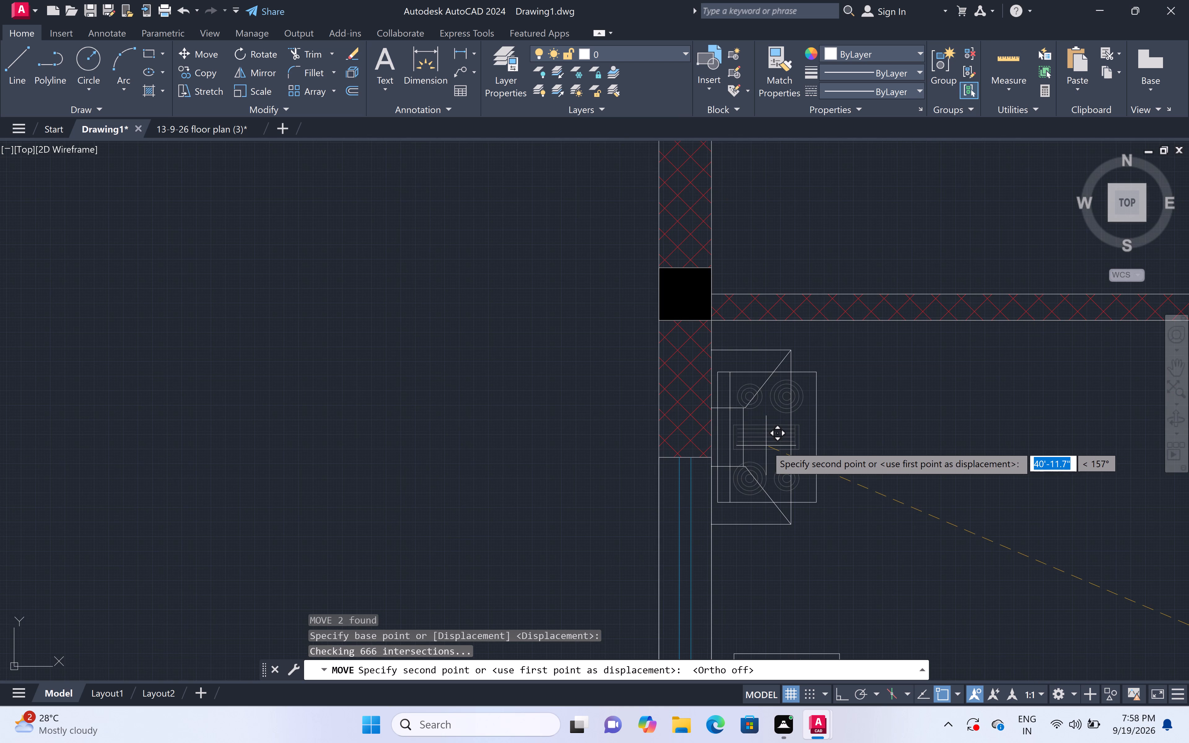
pyautogui.doubleClick(771, 447)
pyautogui.scroll(-4, 794, 408)
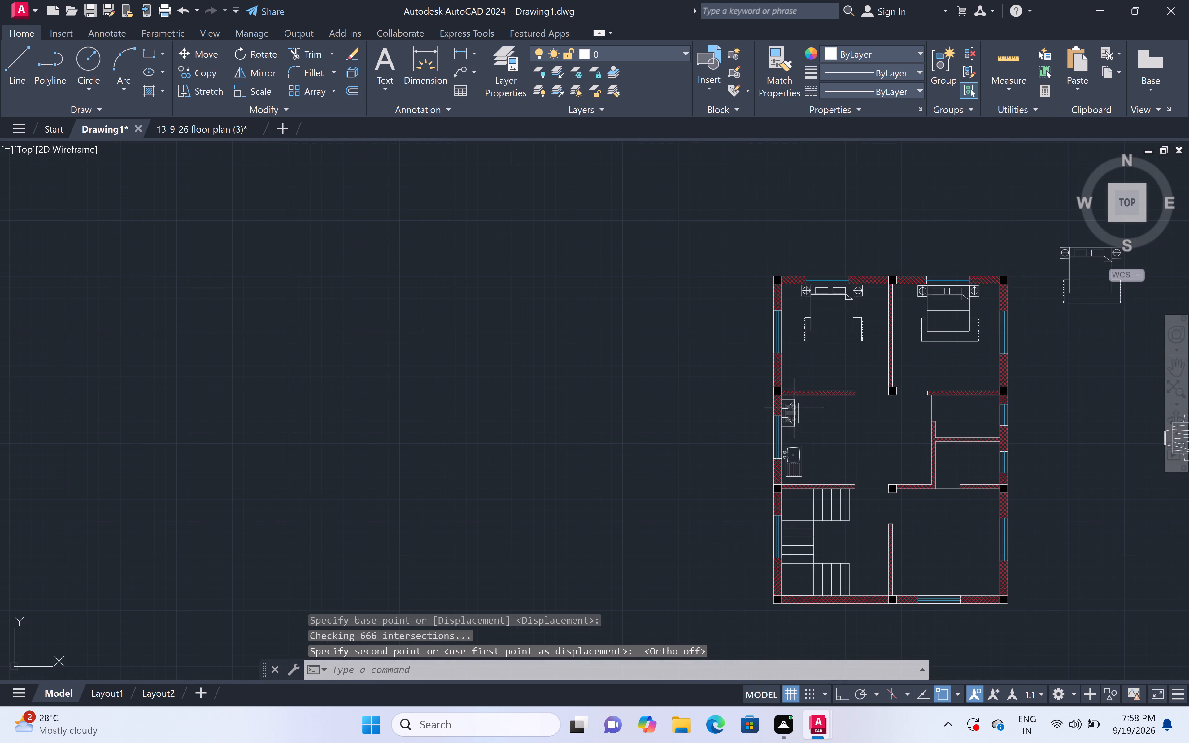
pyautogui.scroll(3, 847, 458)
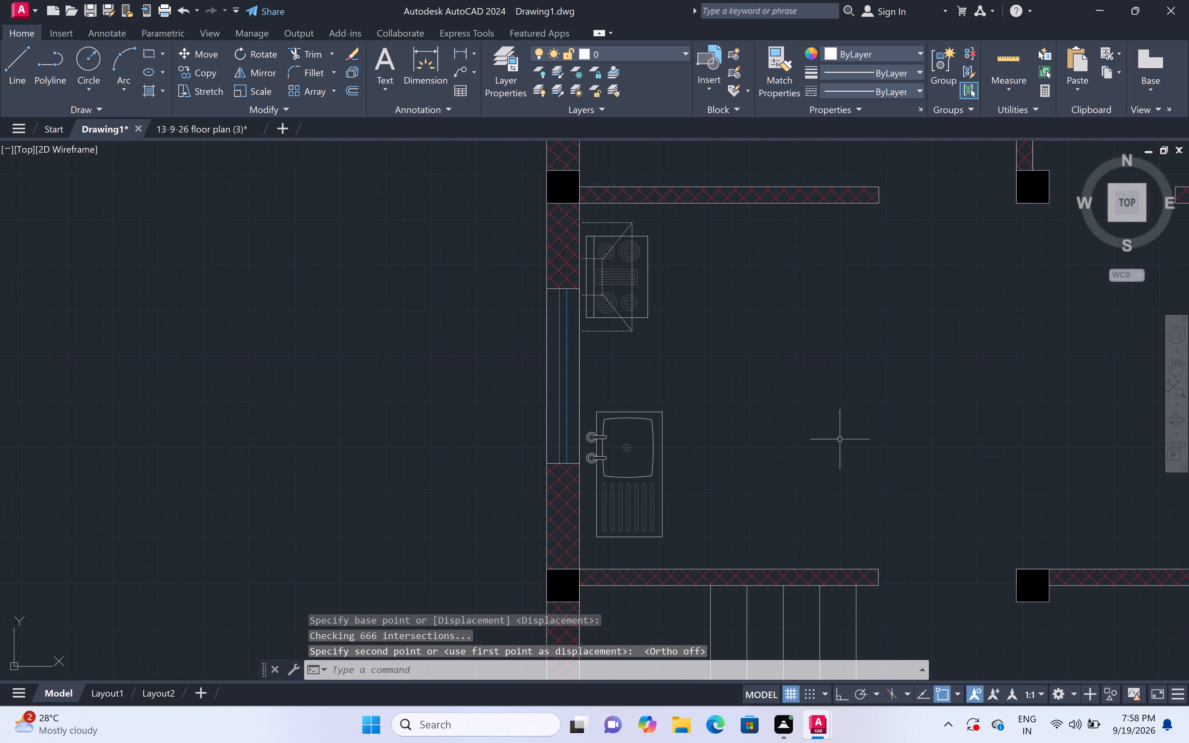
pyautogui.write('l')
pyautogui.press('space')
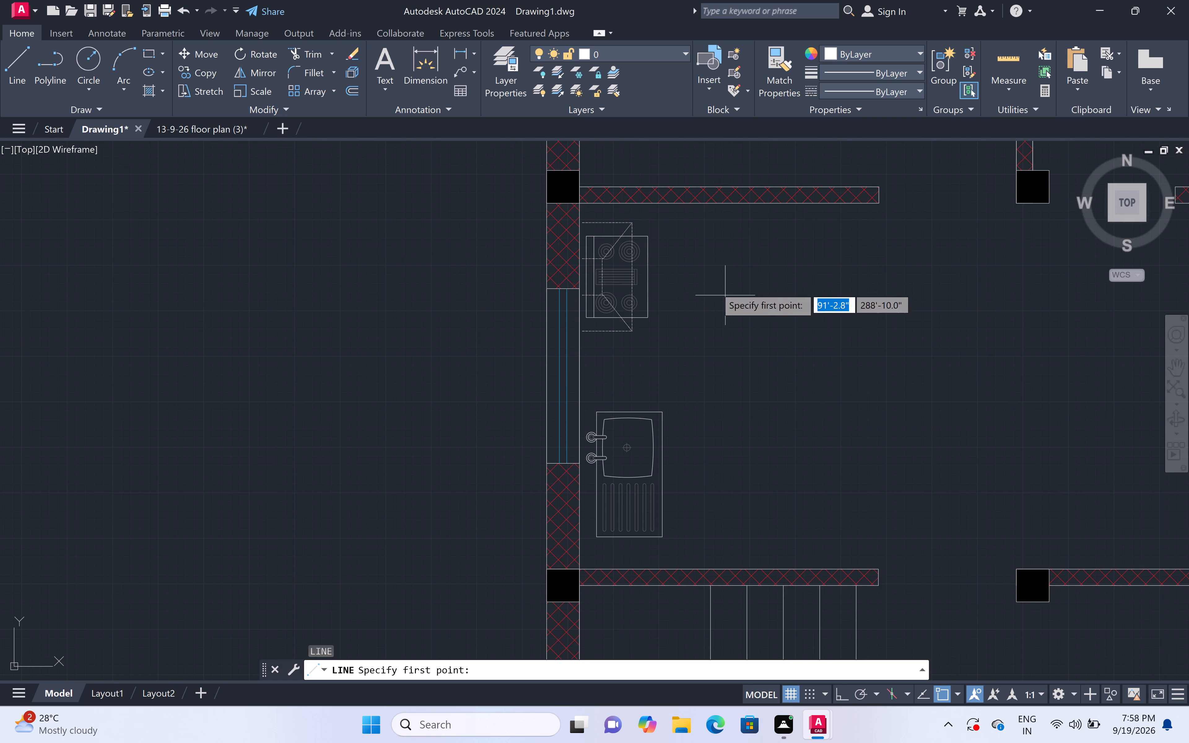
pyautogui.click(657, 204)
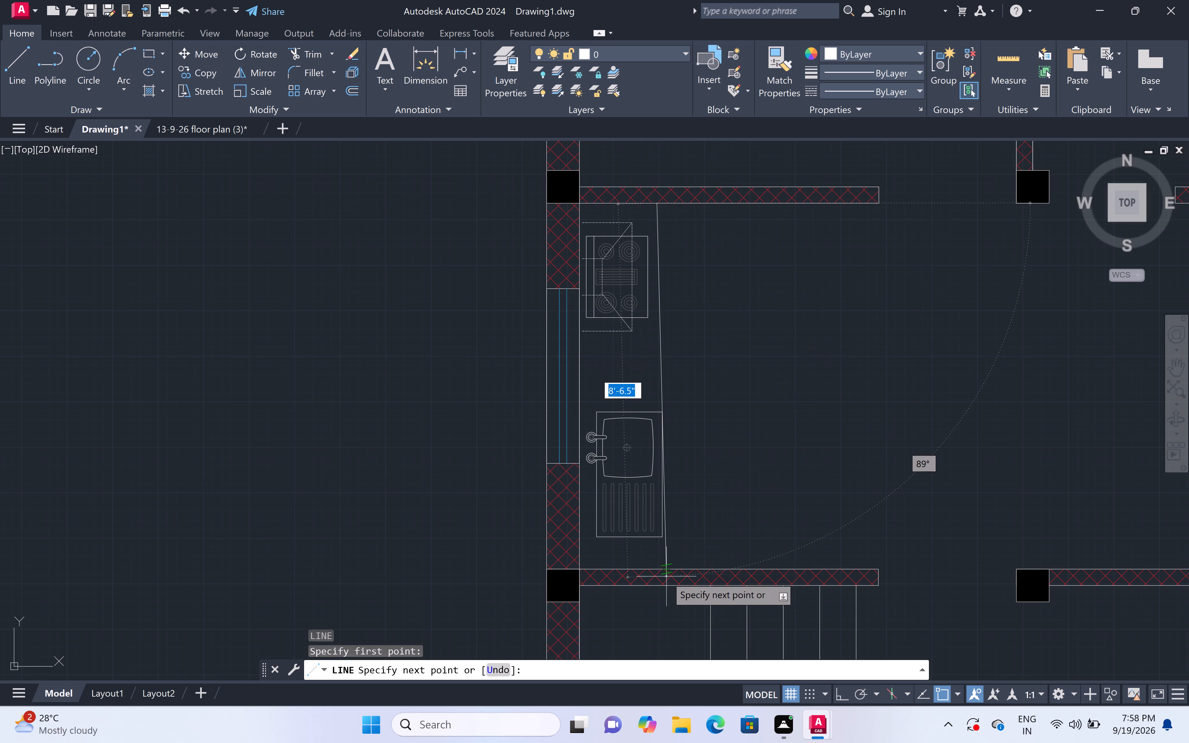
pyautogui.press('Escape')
# Draw a vertical kitchen counter line with Ortho on, just right of the sink, from the room's upper wall to its lower wall.
pyautogui.write('l')
pyautogui.press('space')
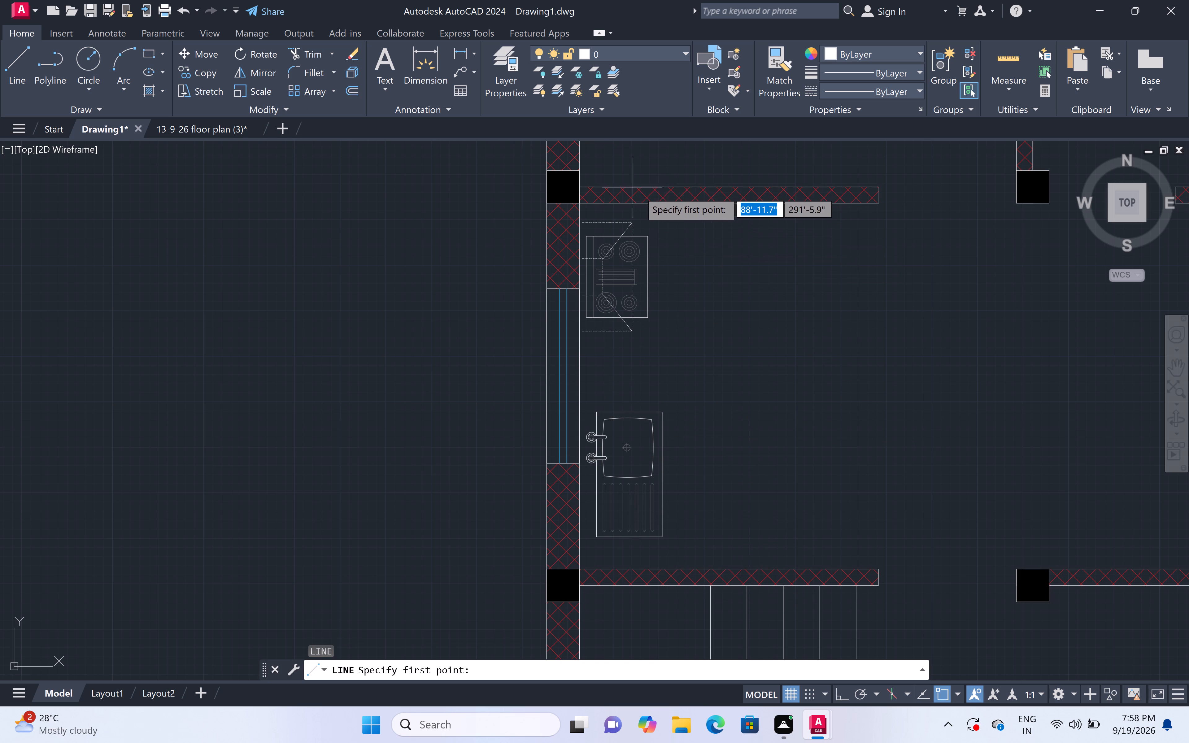
pyautogui.click(665, 203)
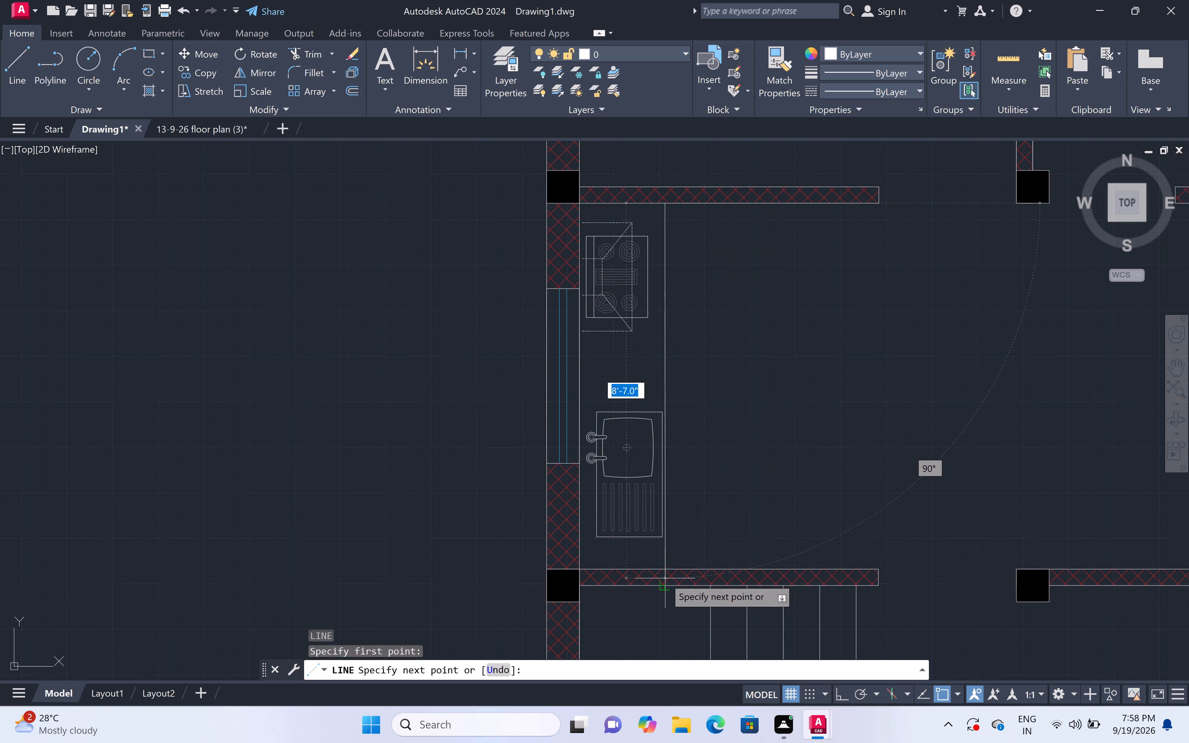
pyautogui.press('F8')
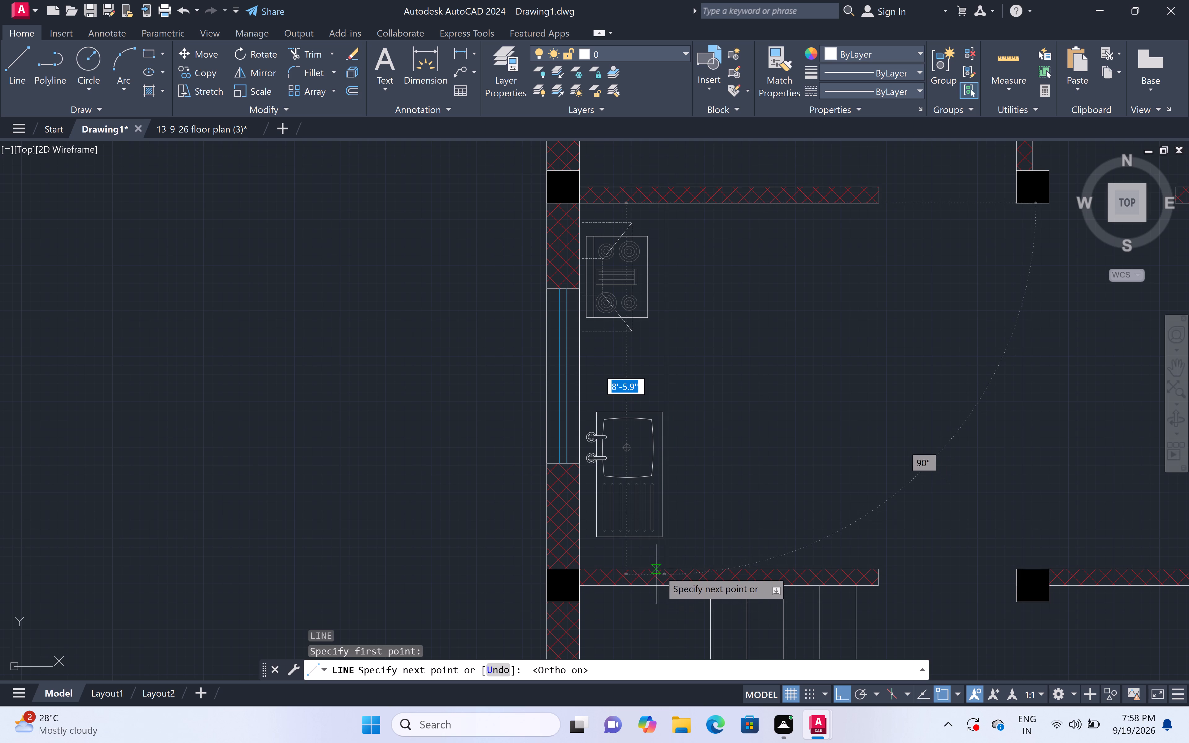
pyautogui.click(663, 567)
pyautogui.press('Escape')
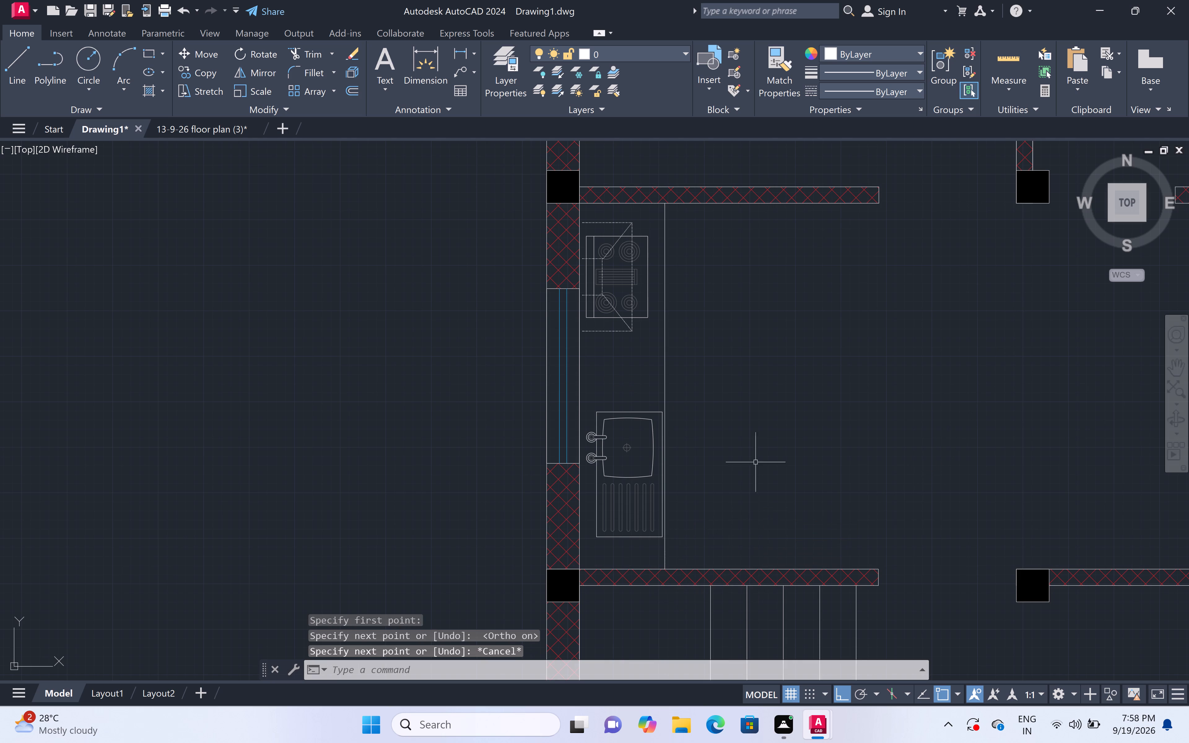
# Shift the whole counter line slightly farther right, leaving a gap between it and the sink.
pyautogui.scroll(2, 587, 142)
pyautogui.scroll(-2, 602, 145)
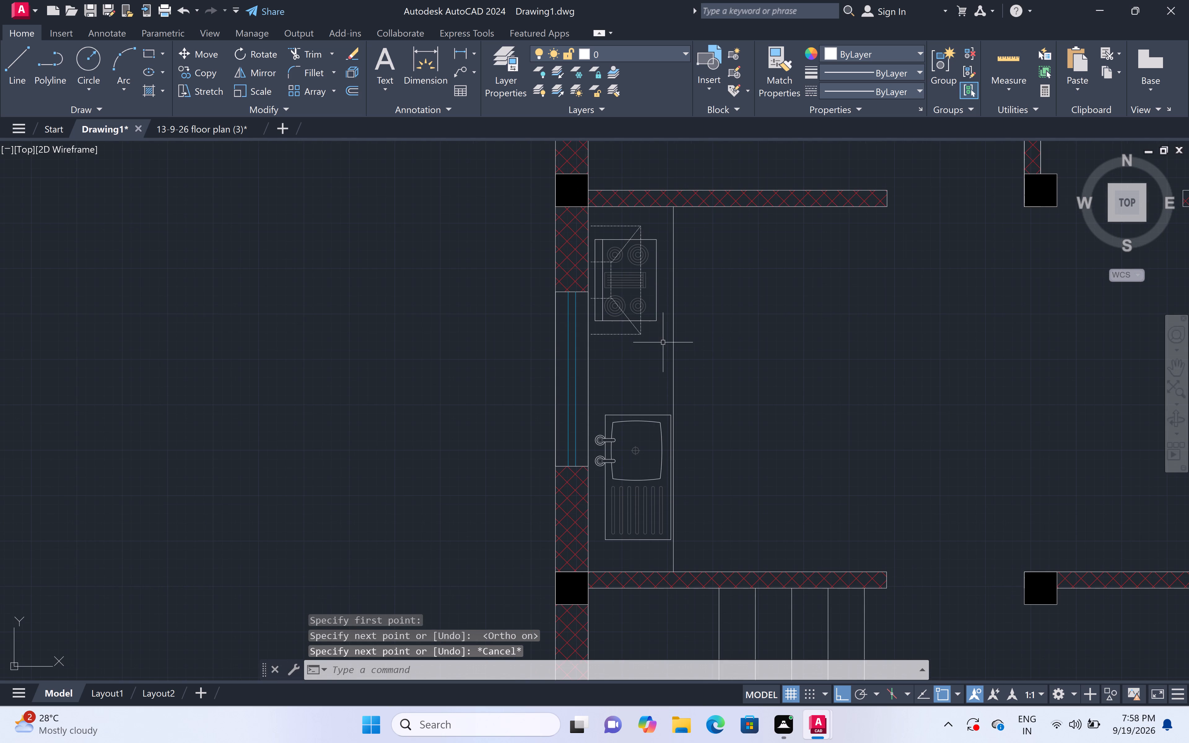
pyautogui.click(672, 353)
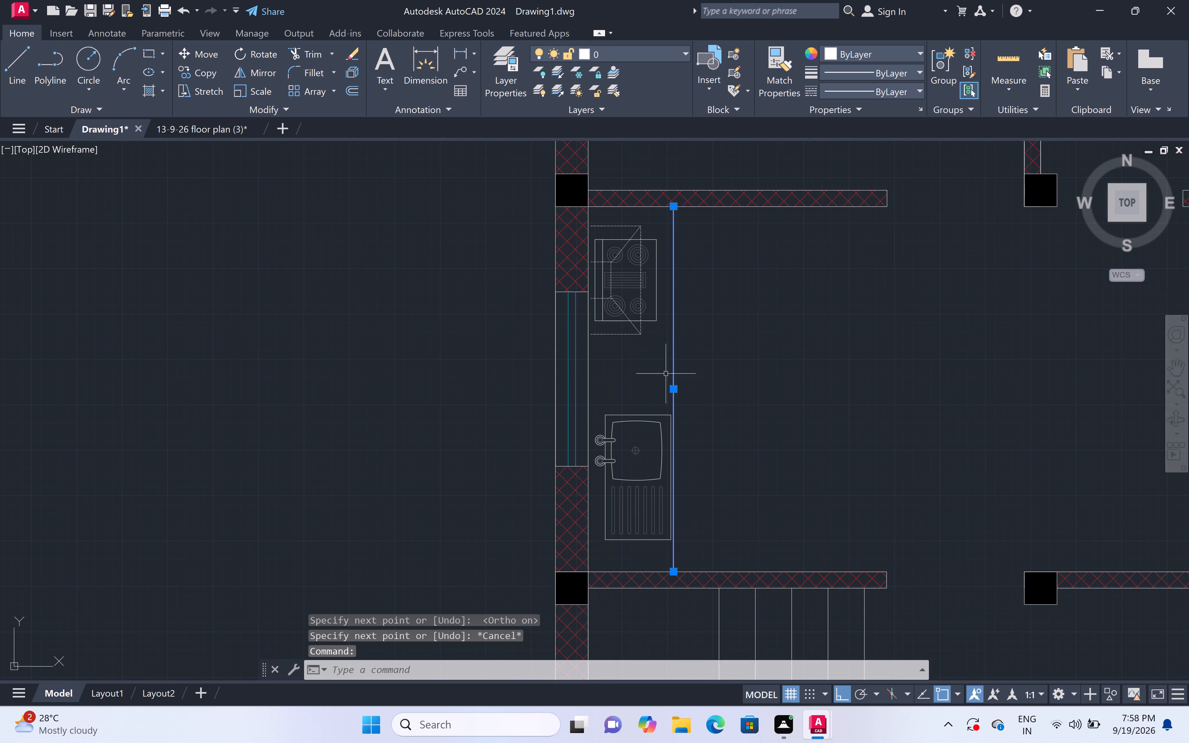
pyautogui.moveTo(675, 388); pyautogui.dragTo(678, 388)
pyautogui.click(694, 391)
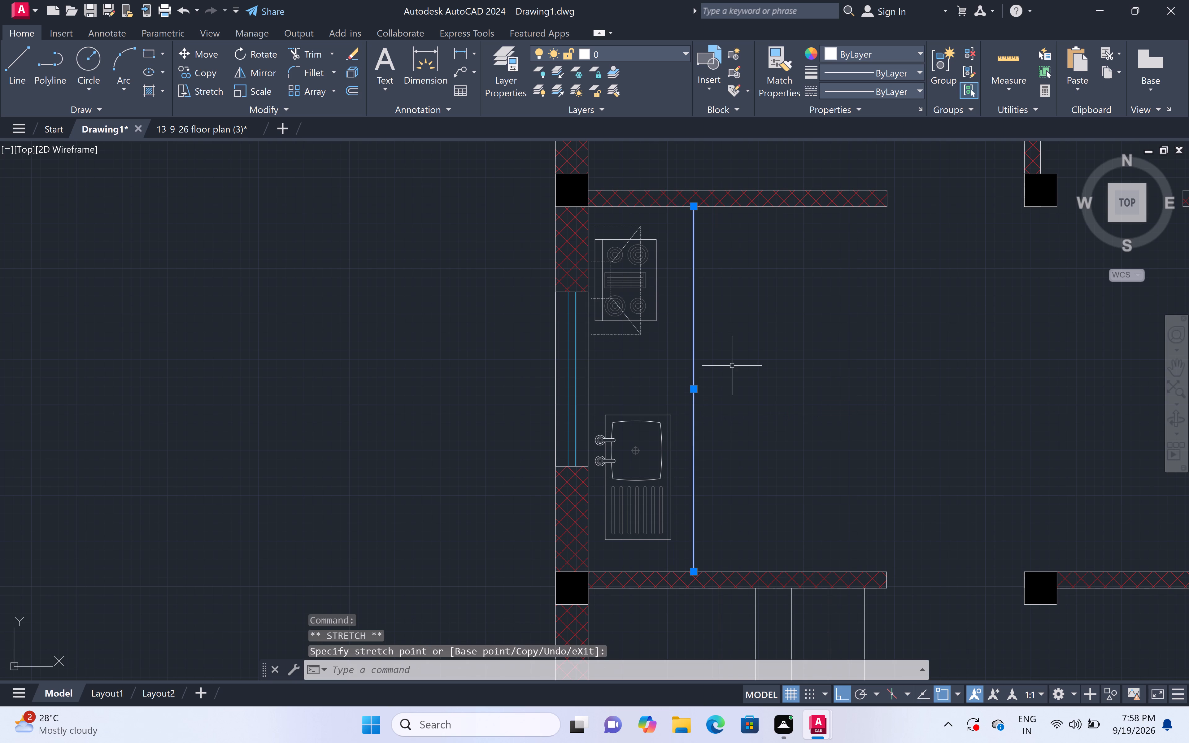
pyautogui.press('Escape')
# Rotate the loose WC to the right of the floor plan by 270°.
pyautogui.scroll(-3, 746, 338)
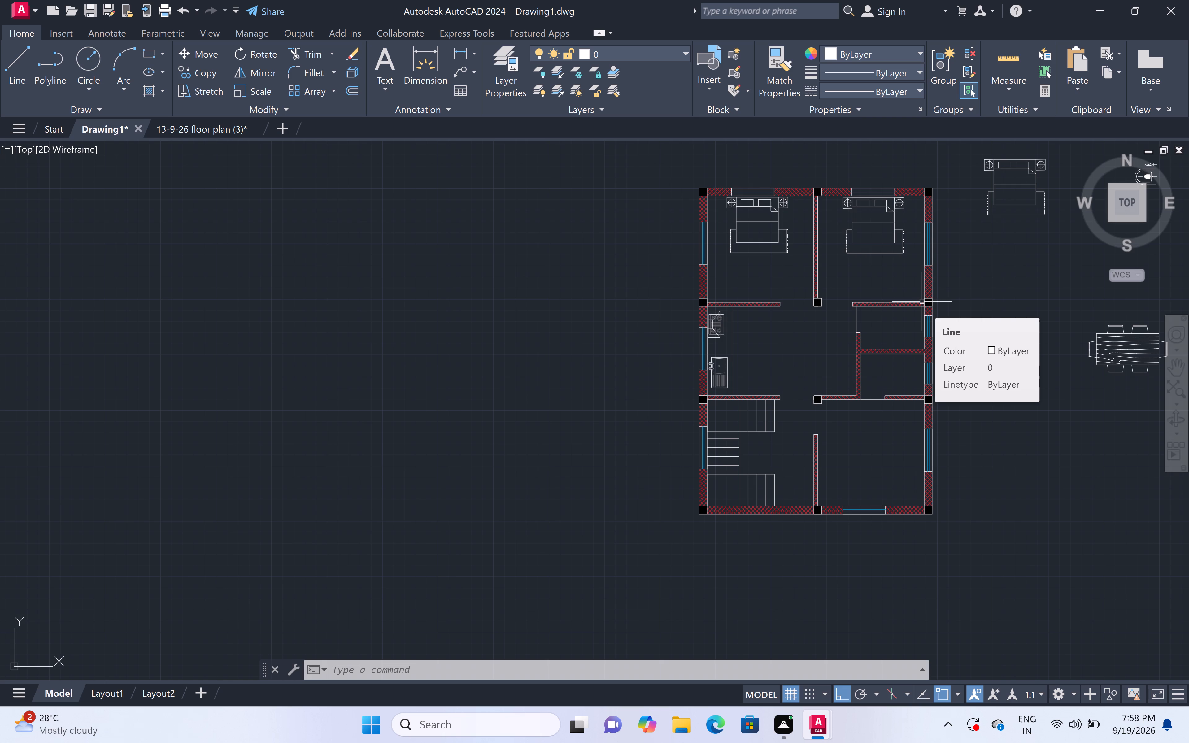
pyautogui.scroll(-3, 922, 302)
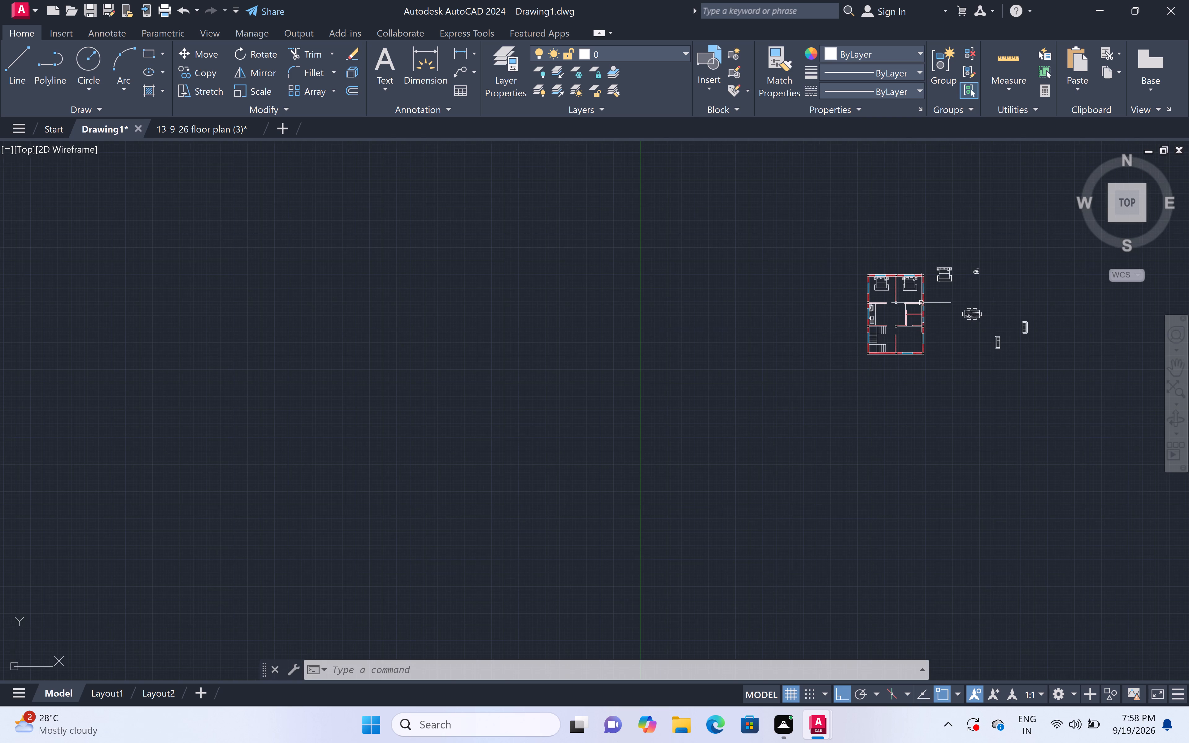
pyautogui.scroll(2, 986, 257)
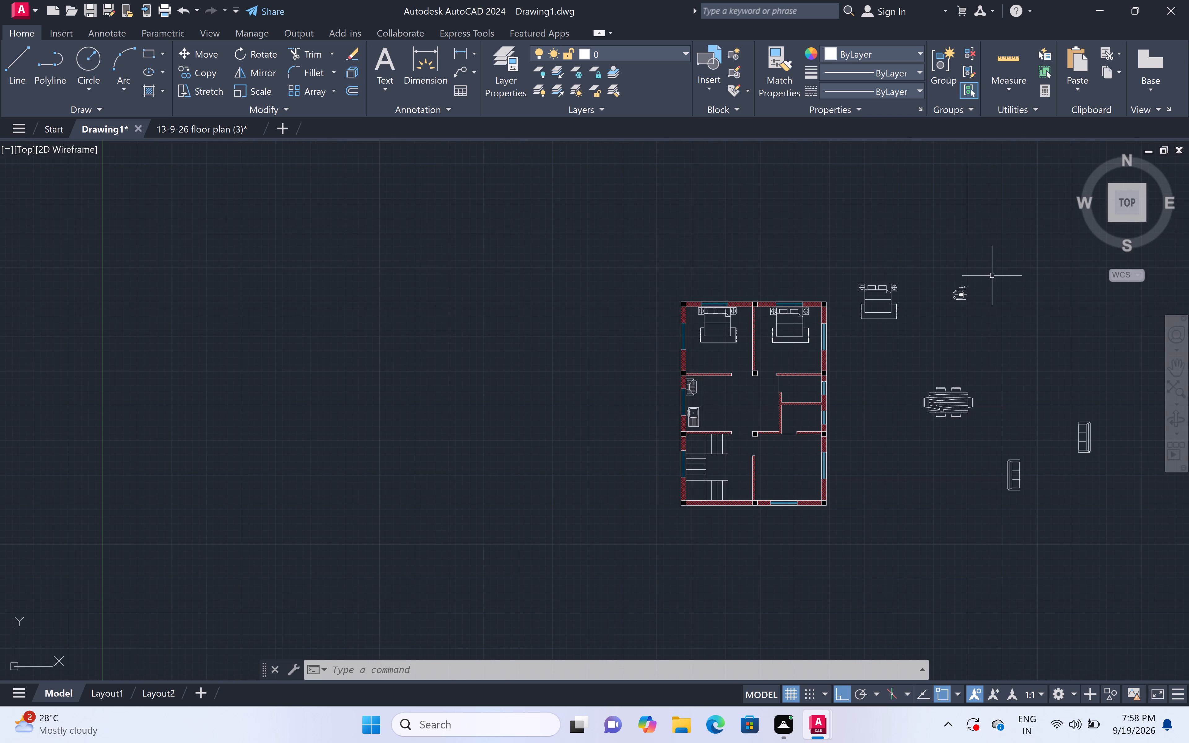
pyautogui.click(992, 276)
pyautogui.doubleClick(939, 324)
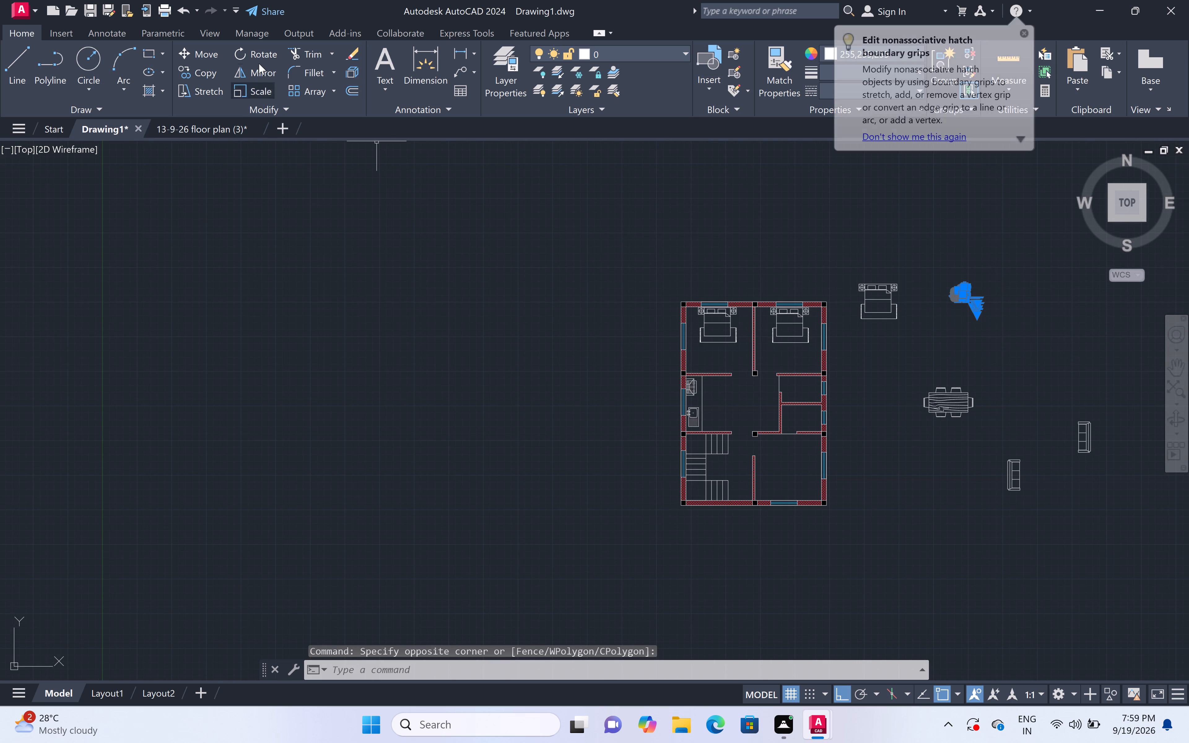
pyautogui.click(259, 51)
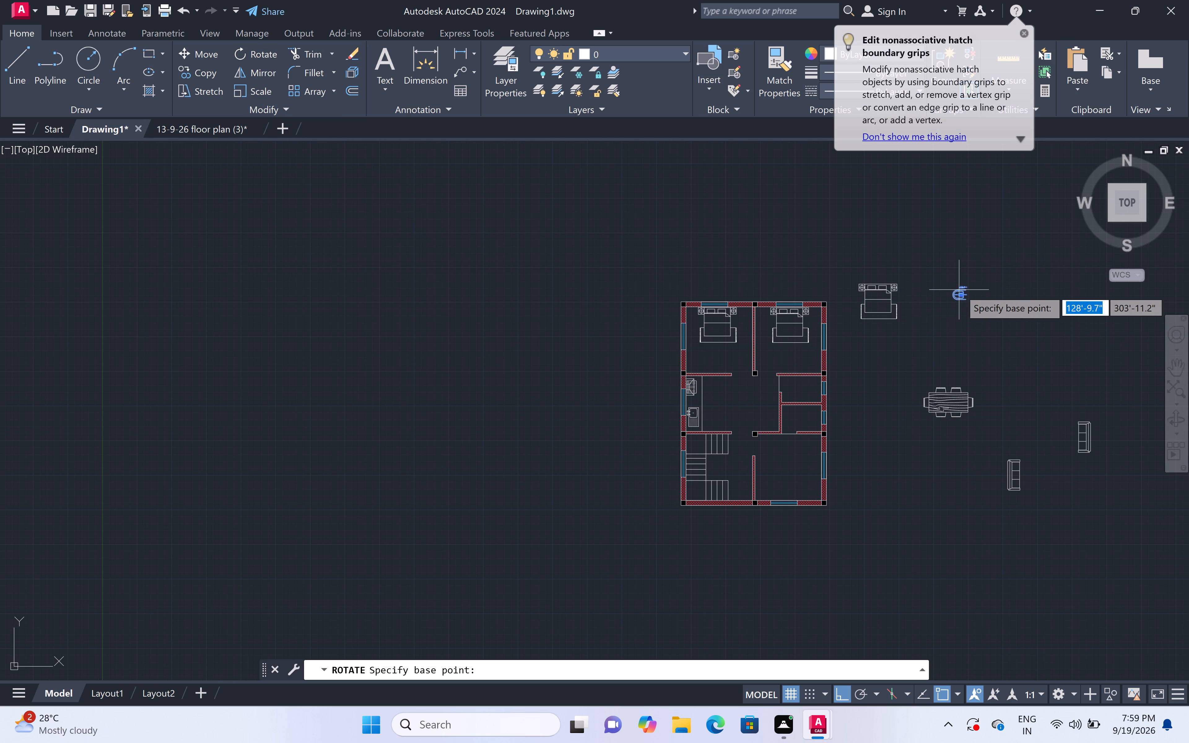
pyautogui.doubleClick(970, 293)
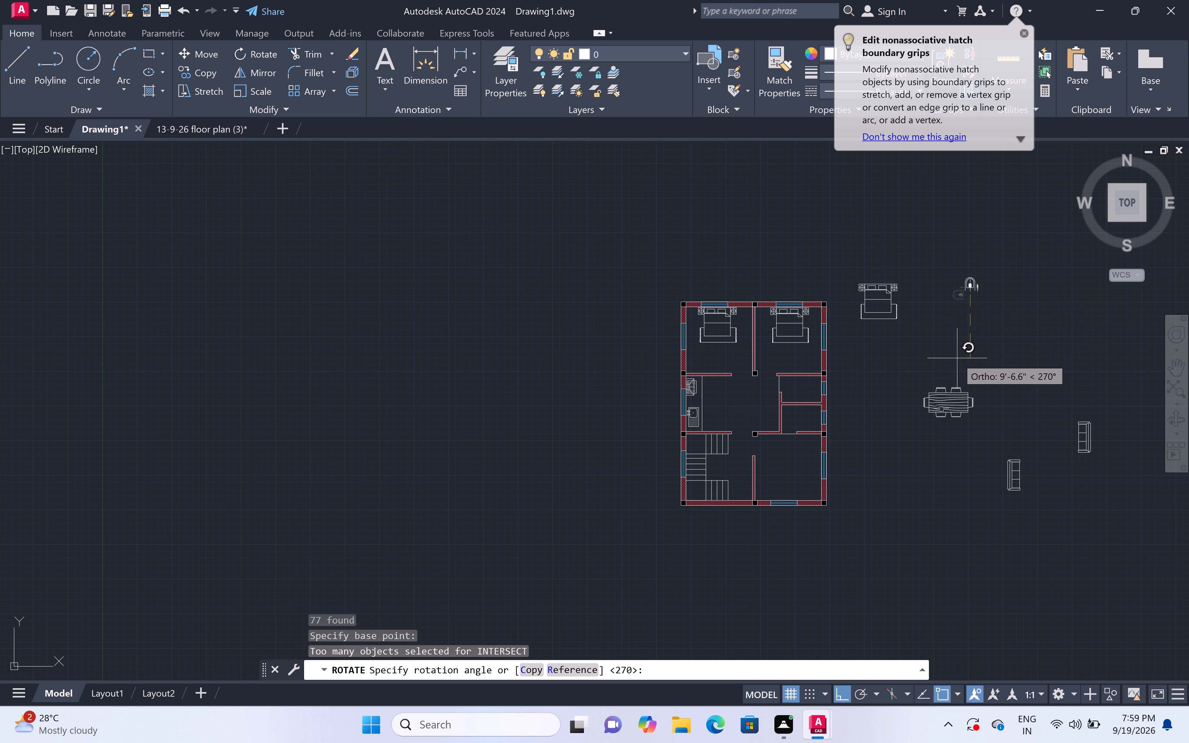
pyautogui.click(957, 358)
# Copy the rotated WC into the upper bathroom, against its lower partition wall near the right outer wall, with Ortho off.
pyautogui.click(993, 258)
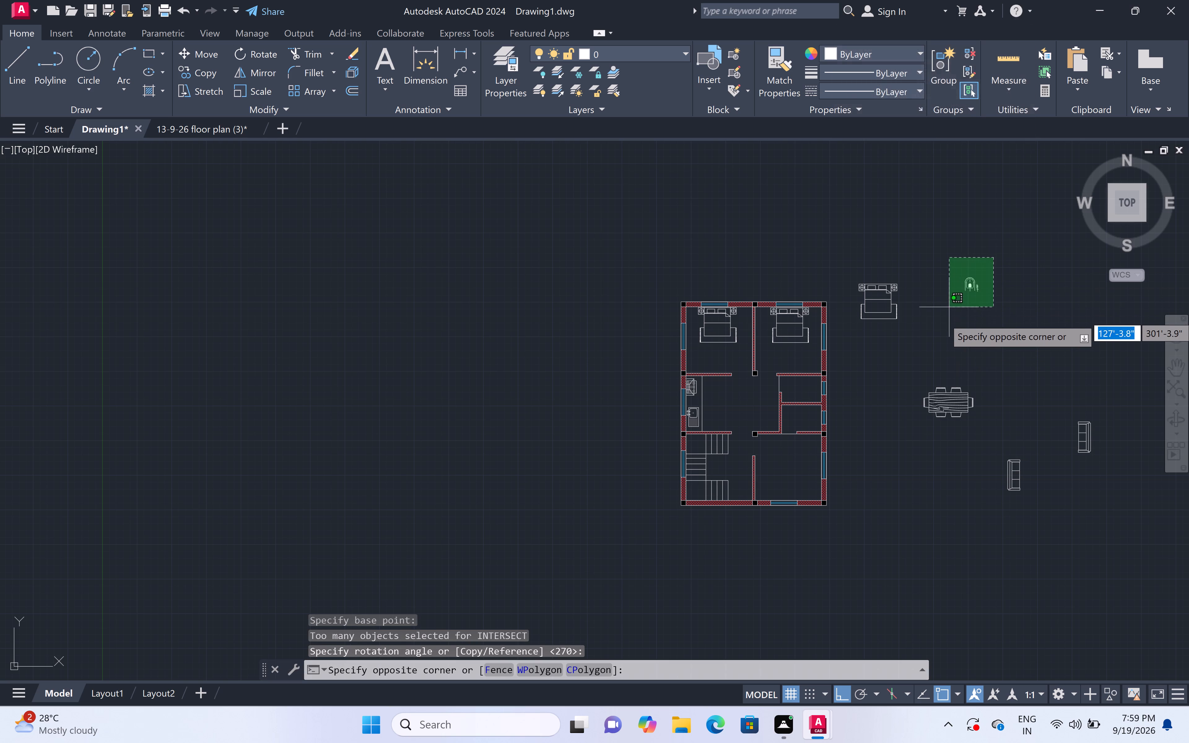
pyautogui.click(946, 320)
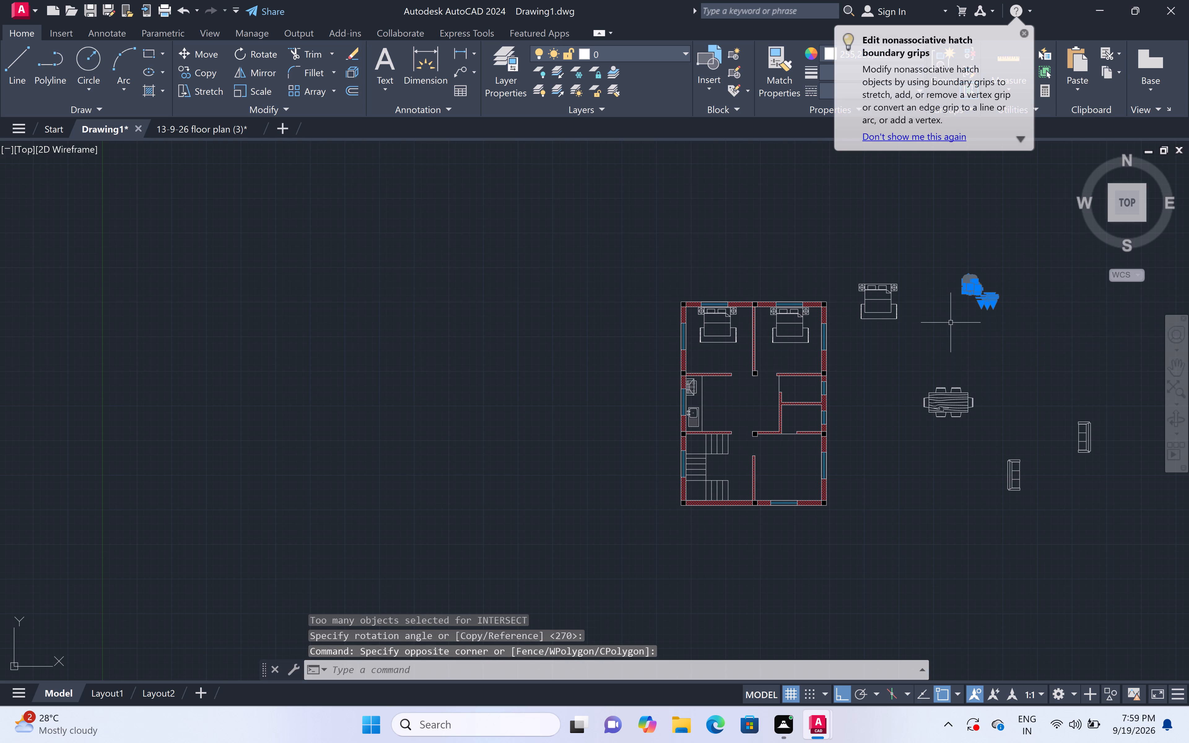
pyautogui.write('co')
pyautogui.press('space')
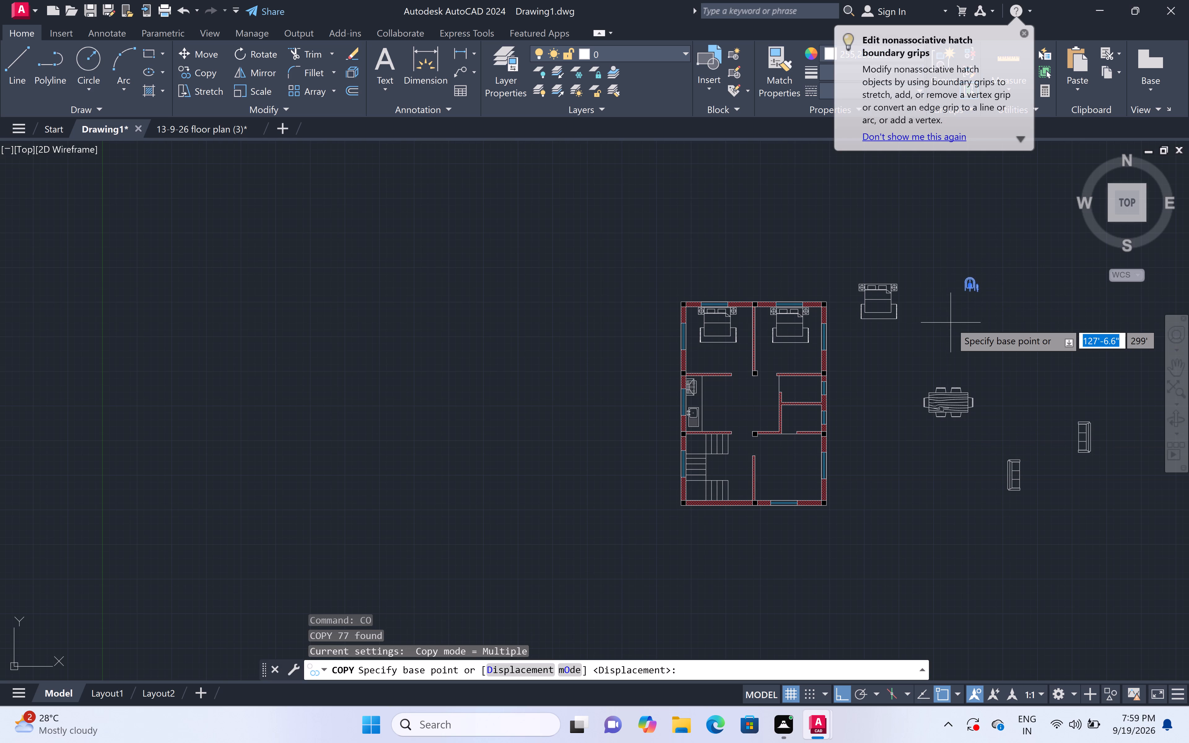
pyautogui.scroll(1, 970, 284)
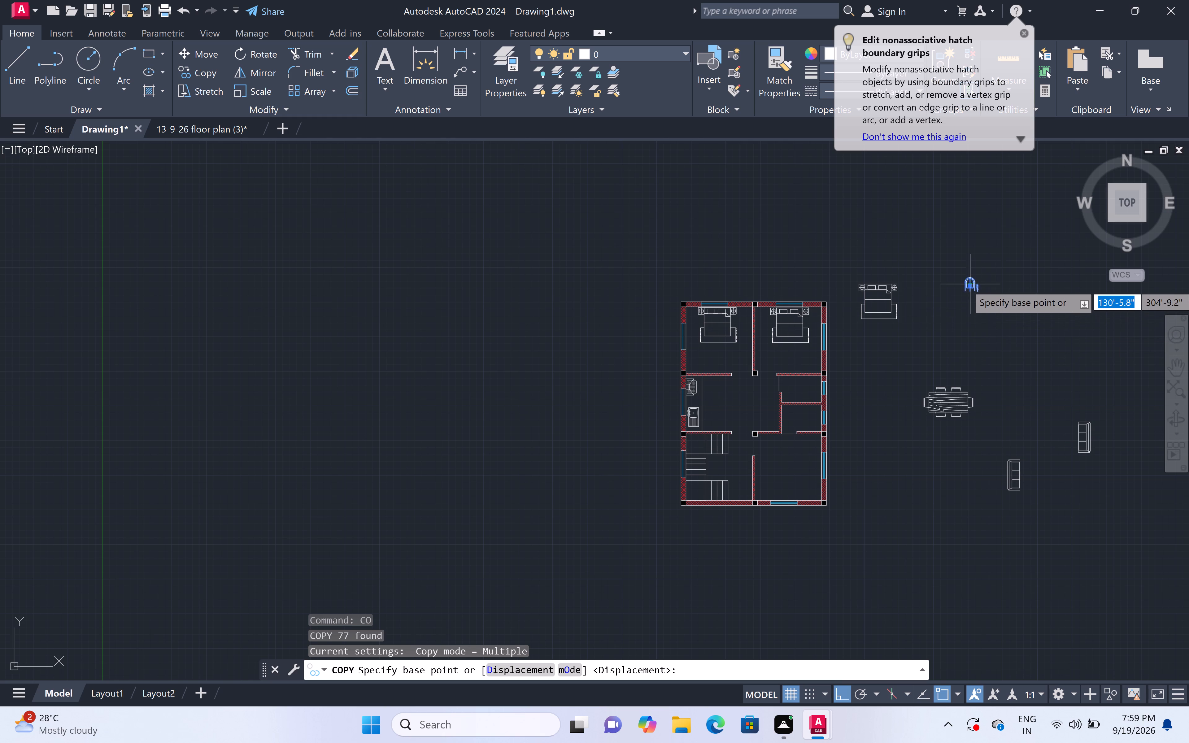
pyautogui.scroll(2, 970, 284)
pyautogui.click(967, 317)
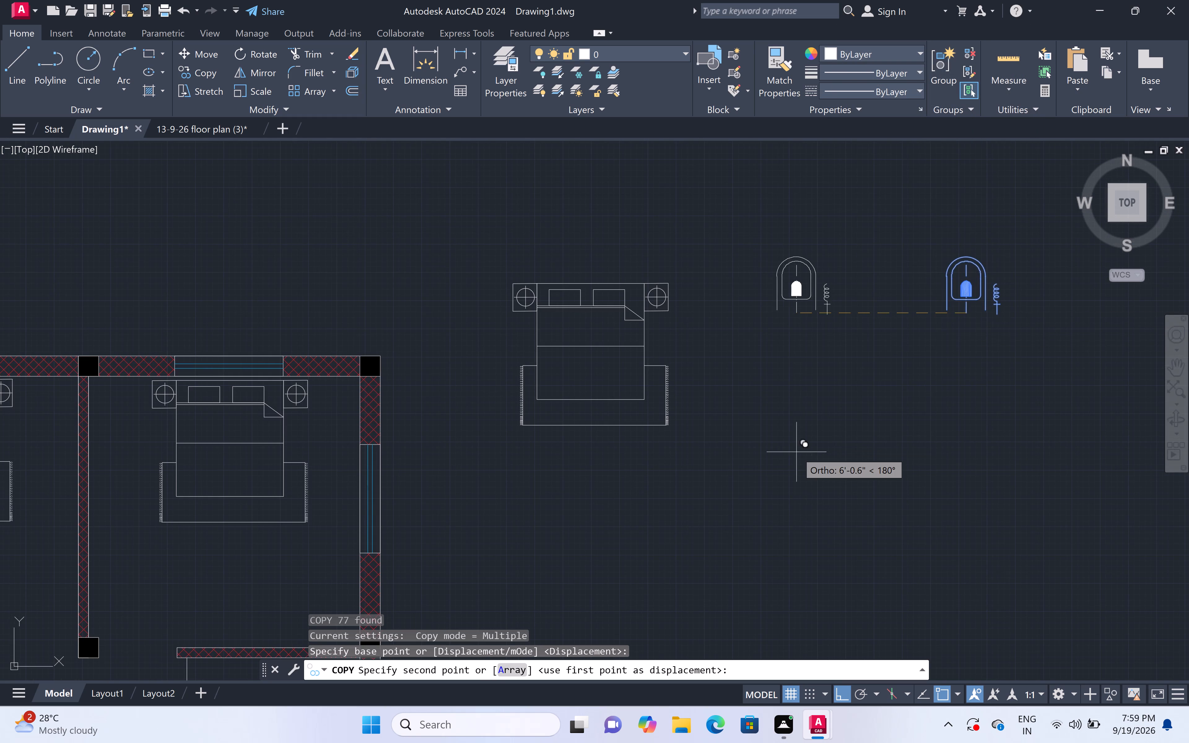
pyautogui.scroll(-4, 795, 452)
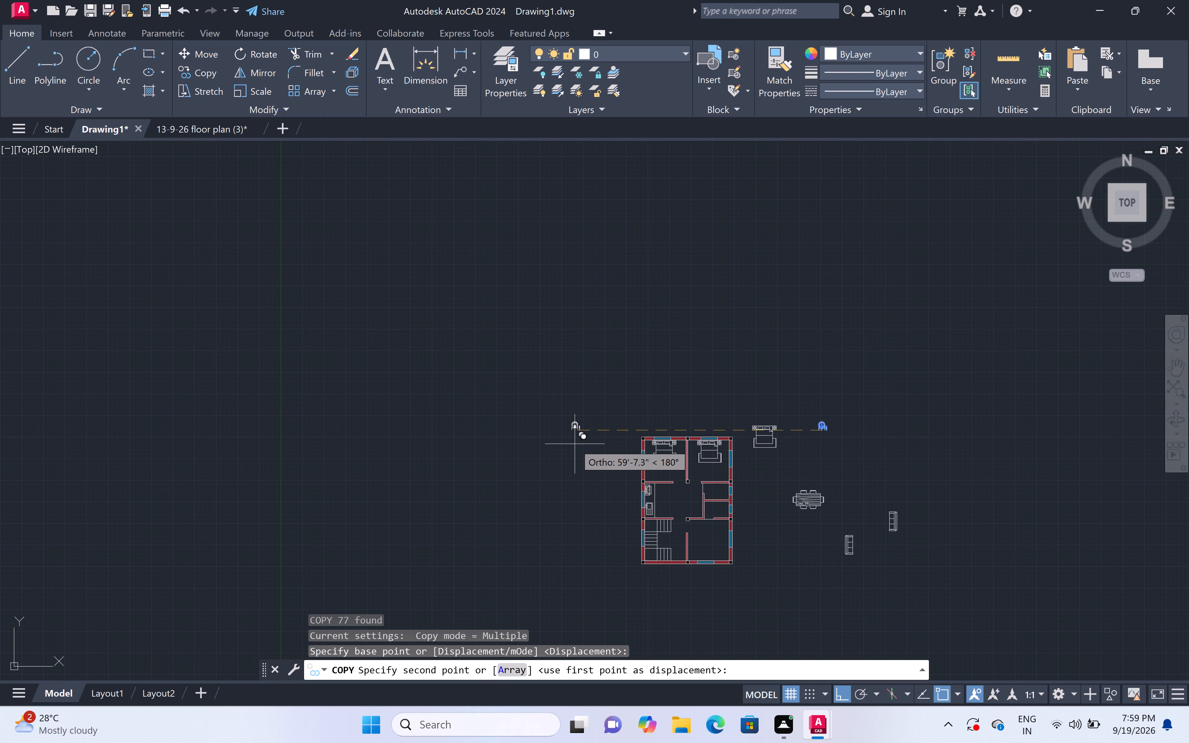
pyautogui.press('F8')
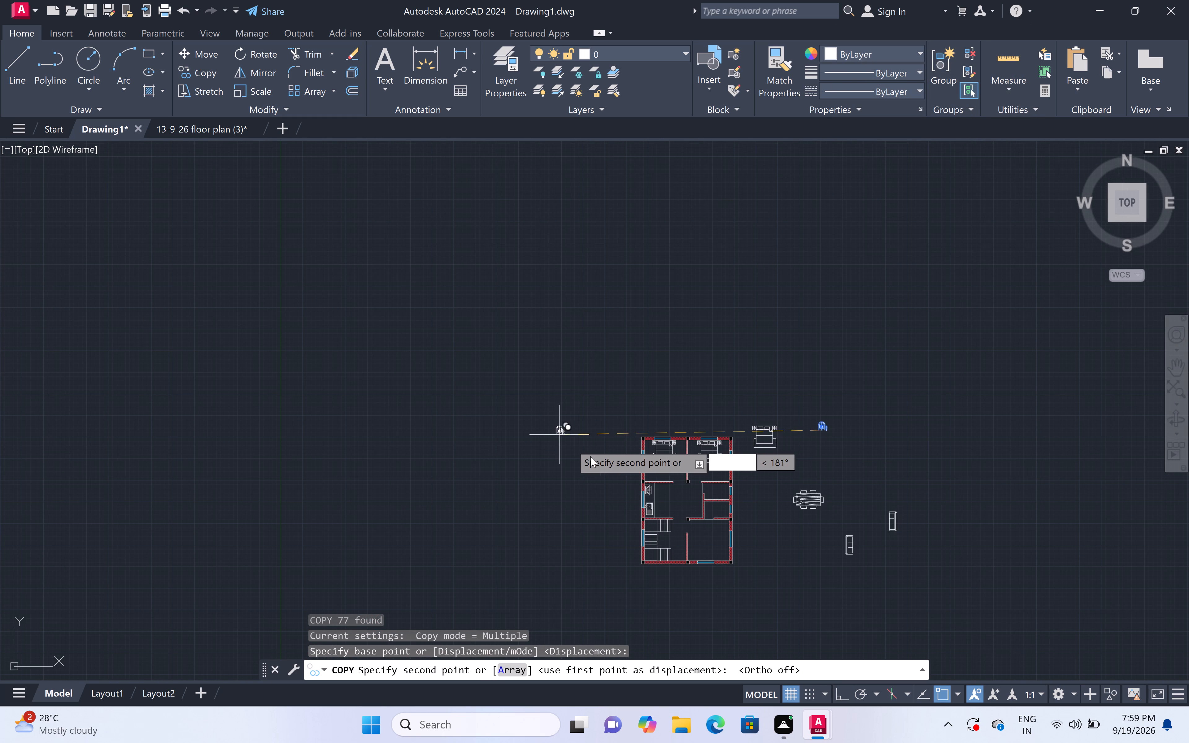
pyautogui.scroll(3, 733, 528)
pyautogui.scroll(2, 709, 485)
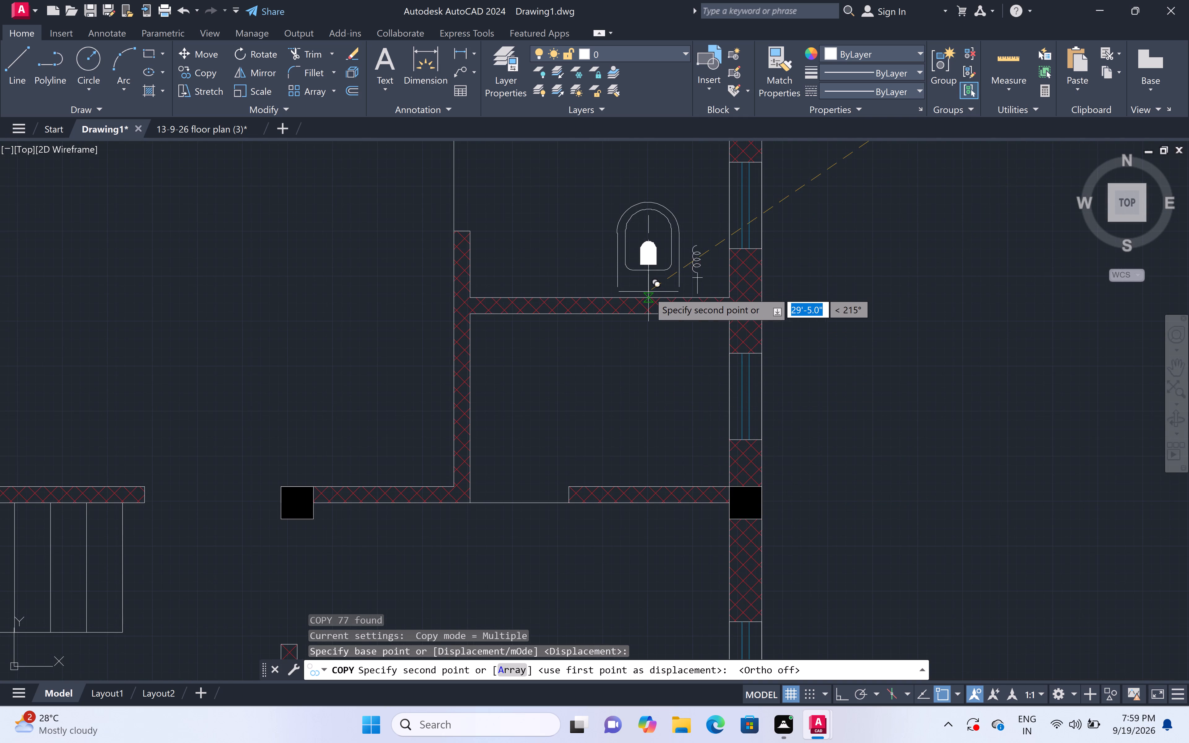
pyautogui.scroll(2, 648, 292)
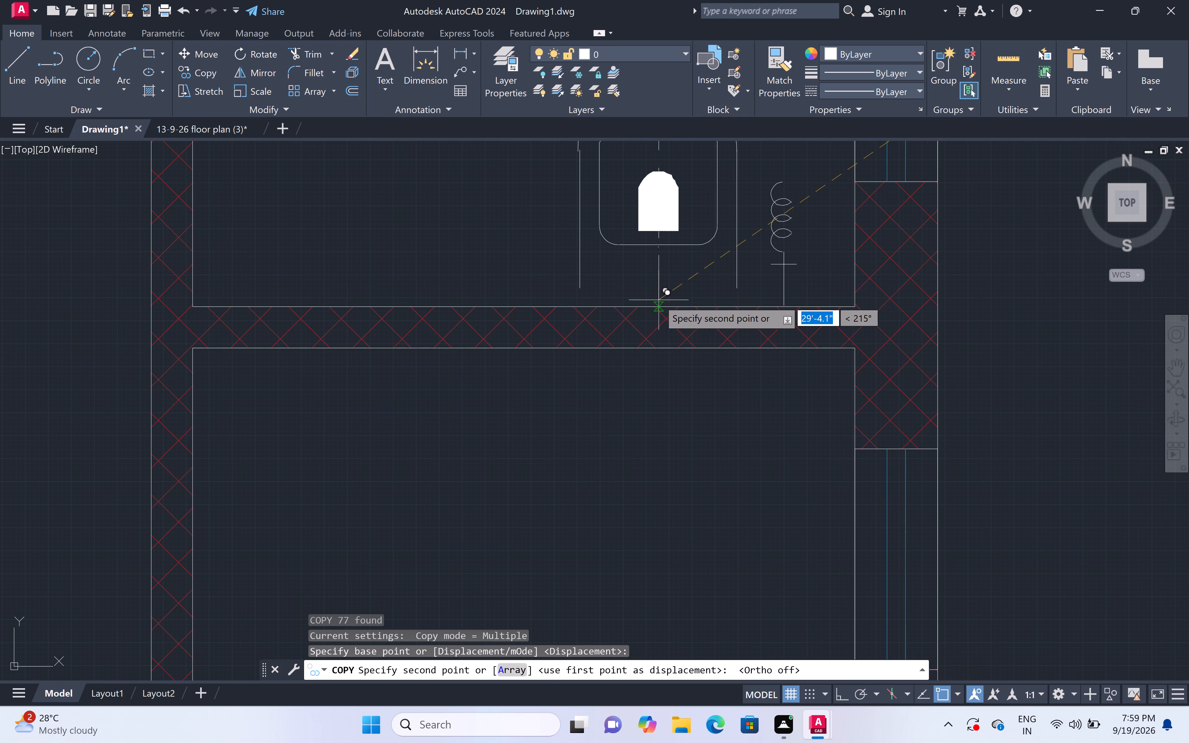
pyautogui.click(659, 300)
# Place a second WC copy in the lower bathroom, just above its bottom wall near the right outer wall.
pyautogui.scroll(-3, 668, 466)
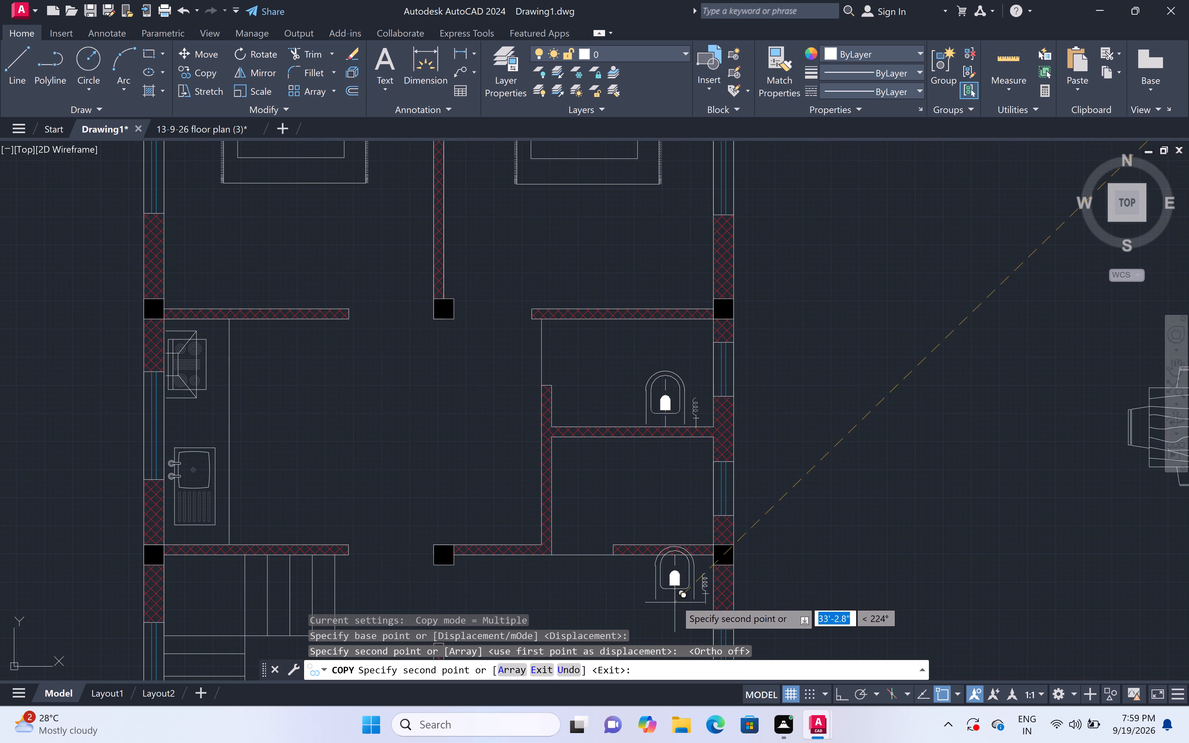
pyautogui.scroll(4, 667, 571)
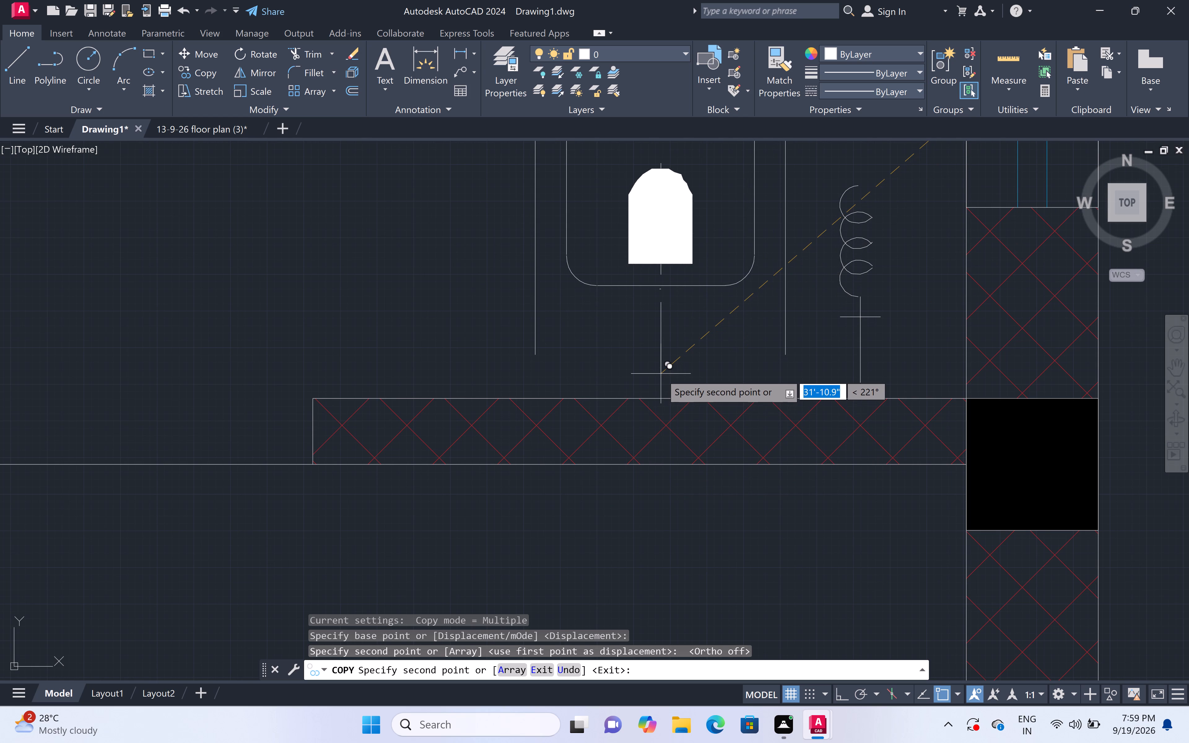
pyautogui.scroll(-2, 661, 374)
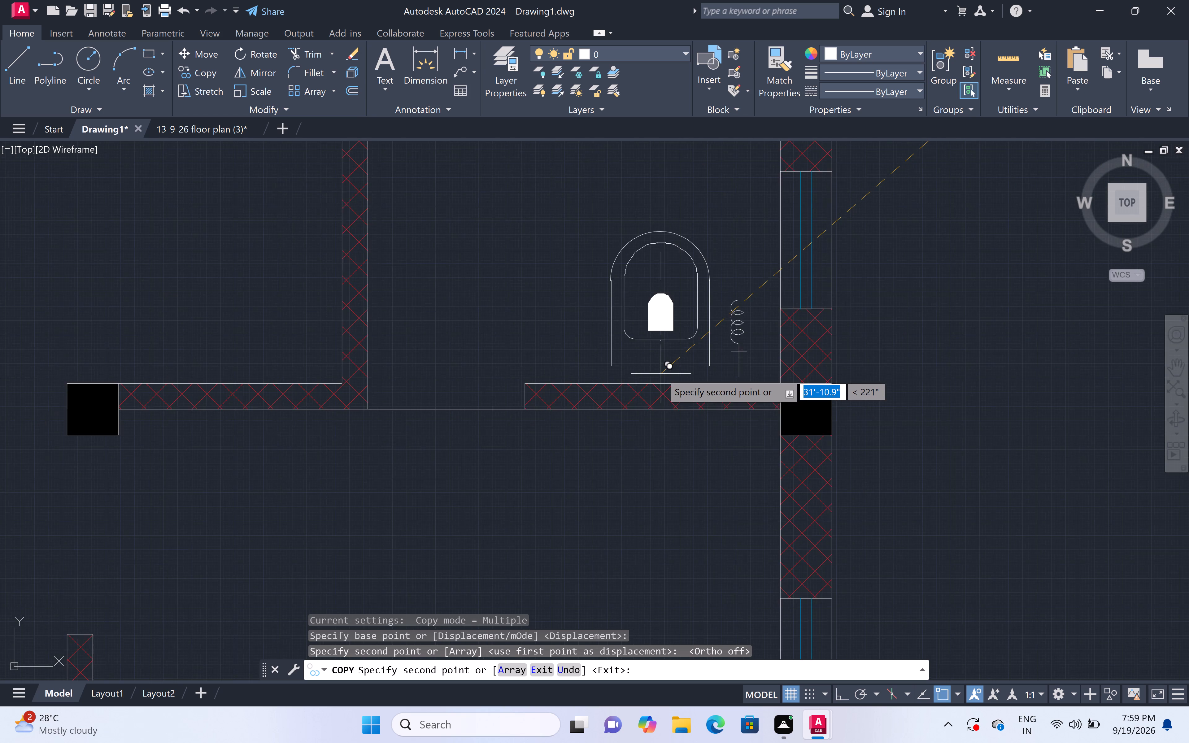
pyautogui.scroll(-1, 661, 374)
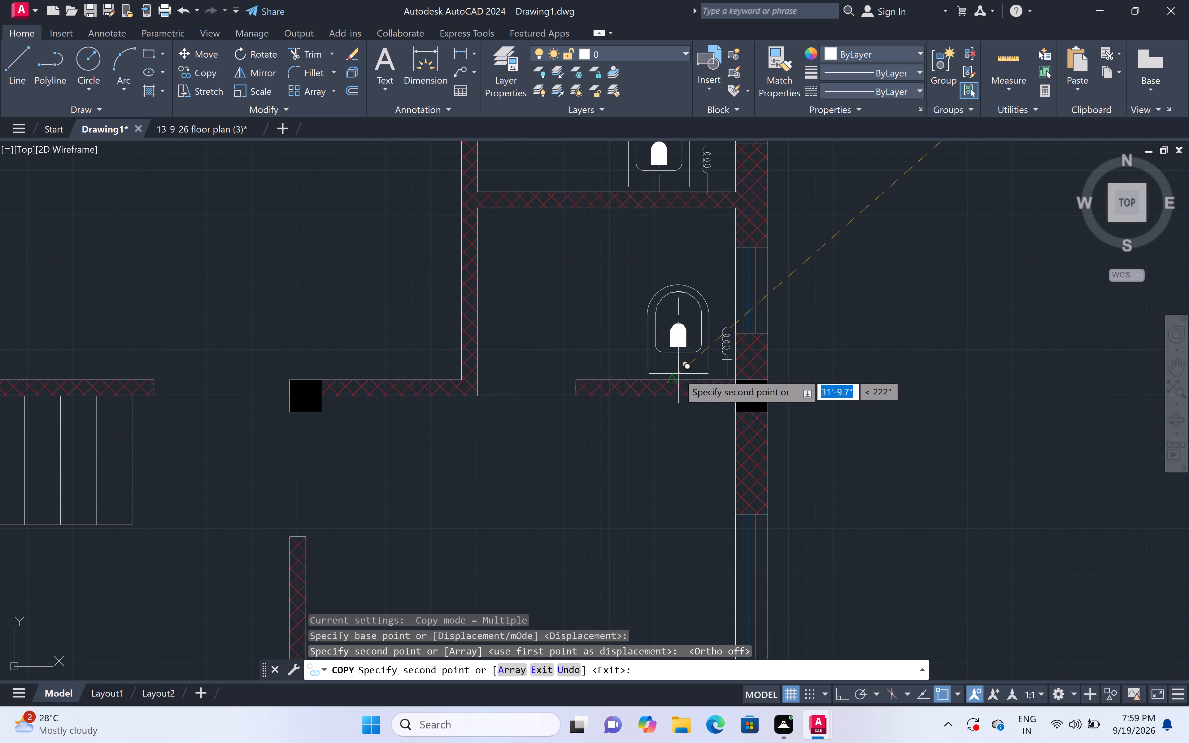
pyautogui.scroll(5, 672, 376)
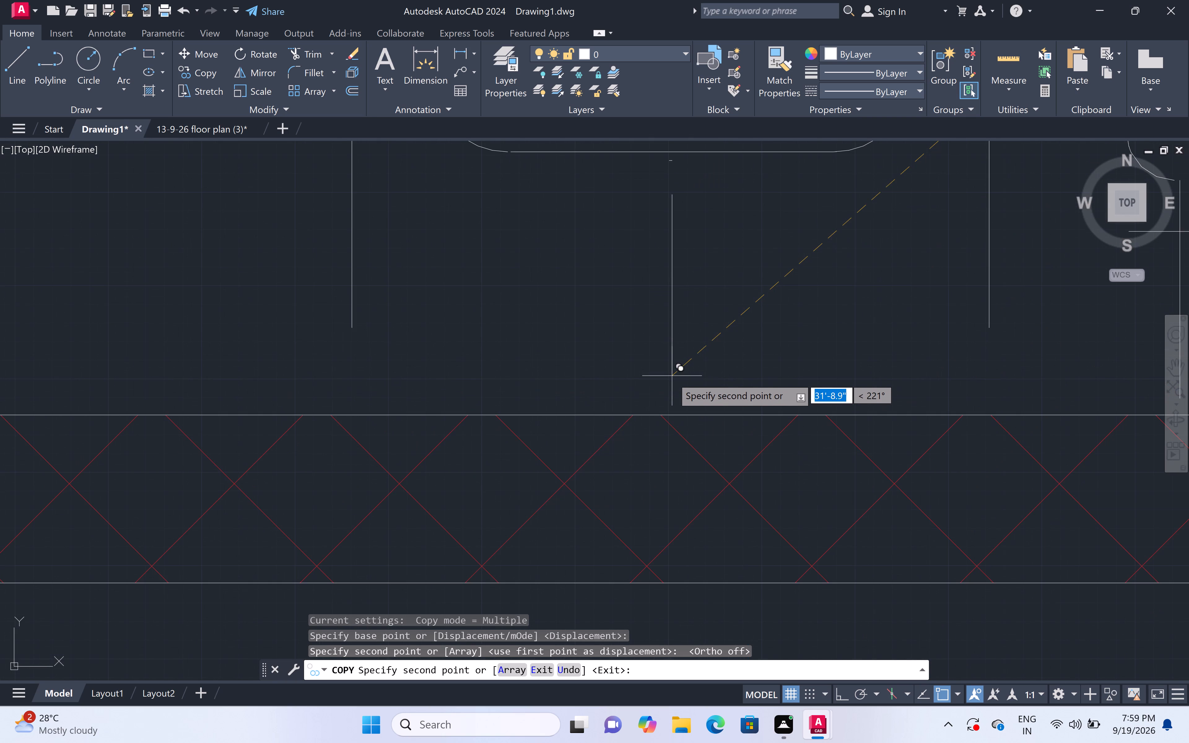
pyautogui.click(675, 392)
pyautogui.scroll(-6, 692, 333)
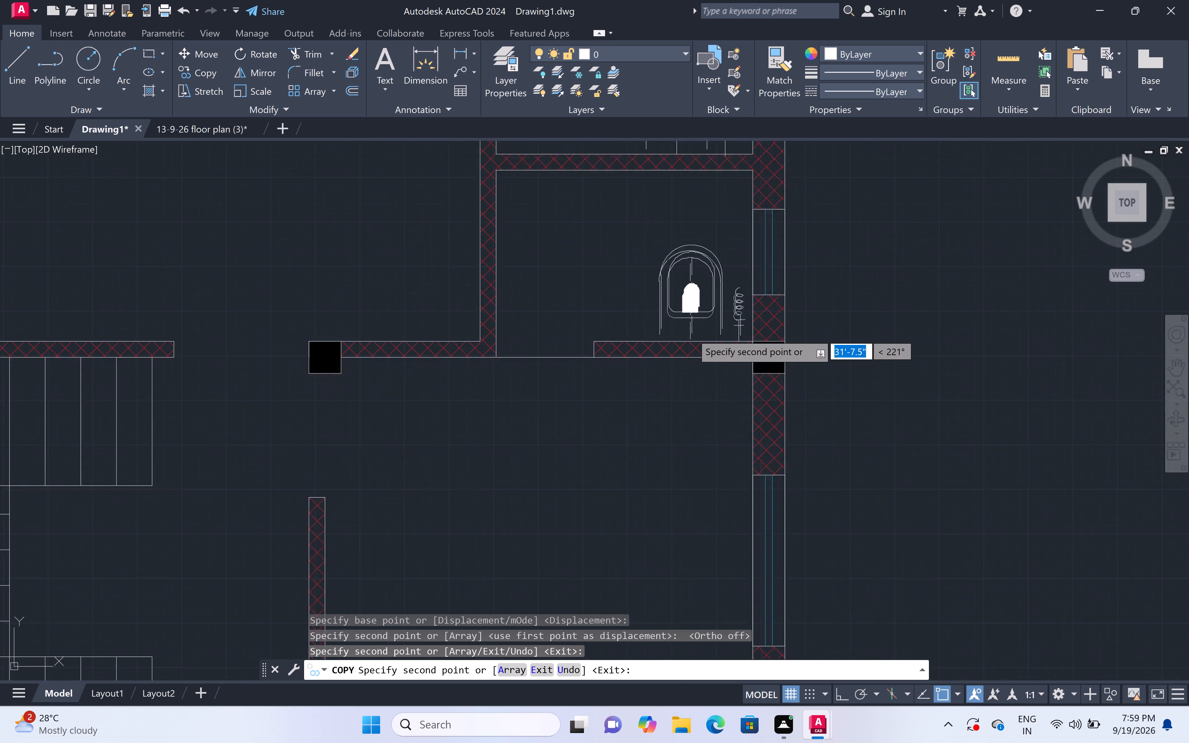
pyautogui.press('Escape')
# Copy the six-chair dining table from beside the plan into the middle room, between the kitchen counter line and the bathrooms.
pyautogui.scroll(-1, 855, 321)
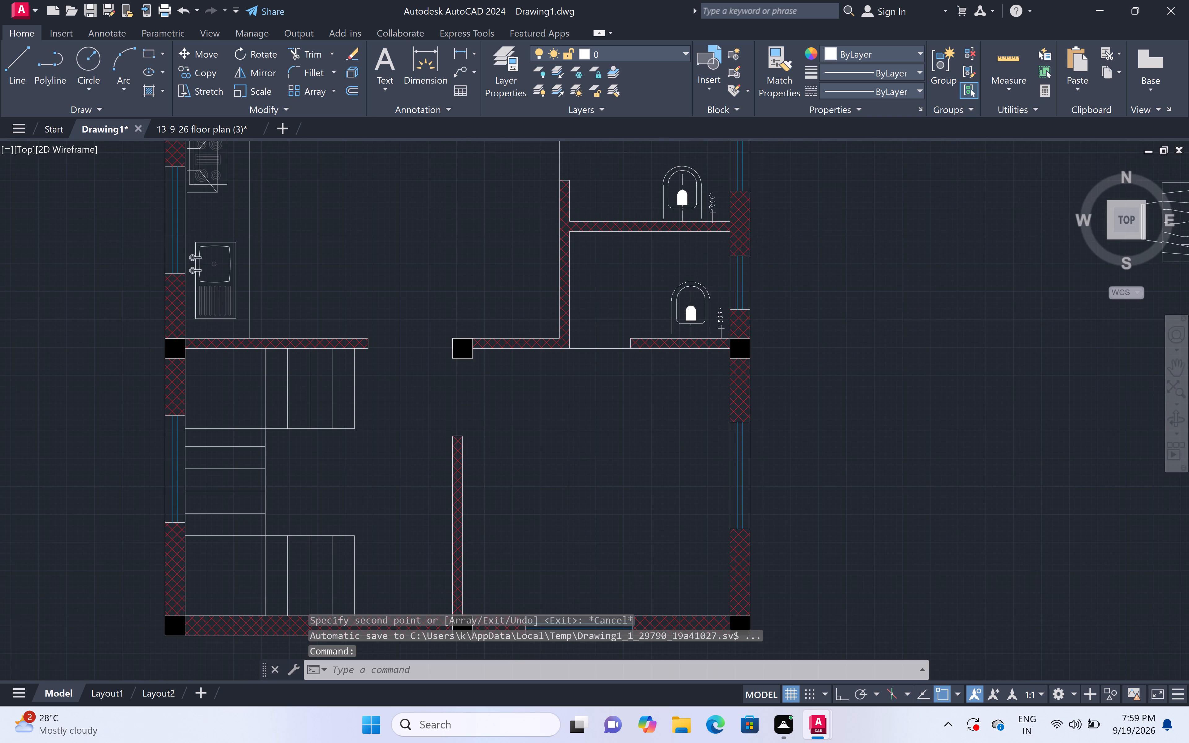
pyautogui.scroll(-3, 854, 321)
pyautogui.scroll(2, 918, 297)
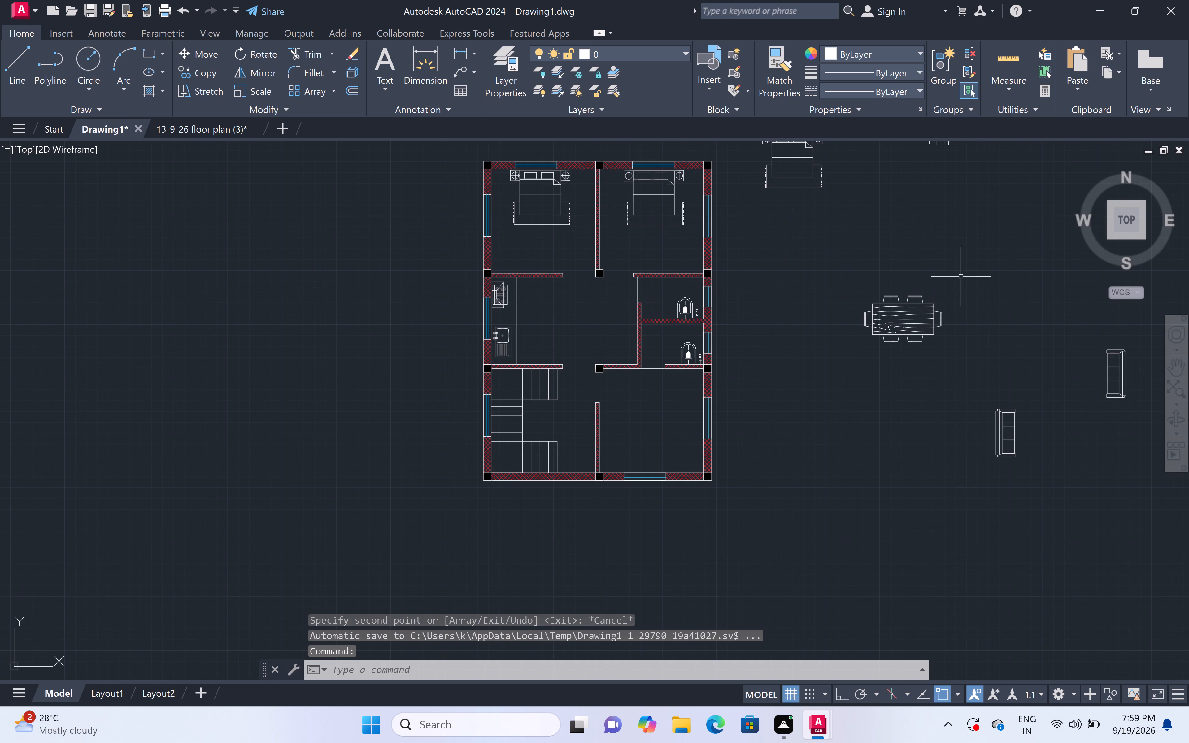
pyautogui.click(975, 274)
pyautogui.doubleClick(782, 369)
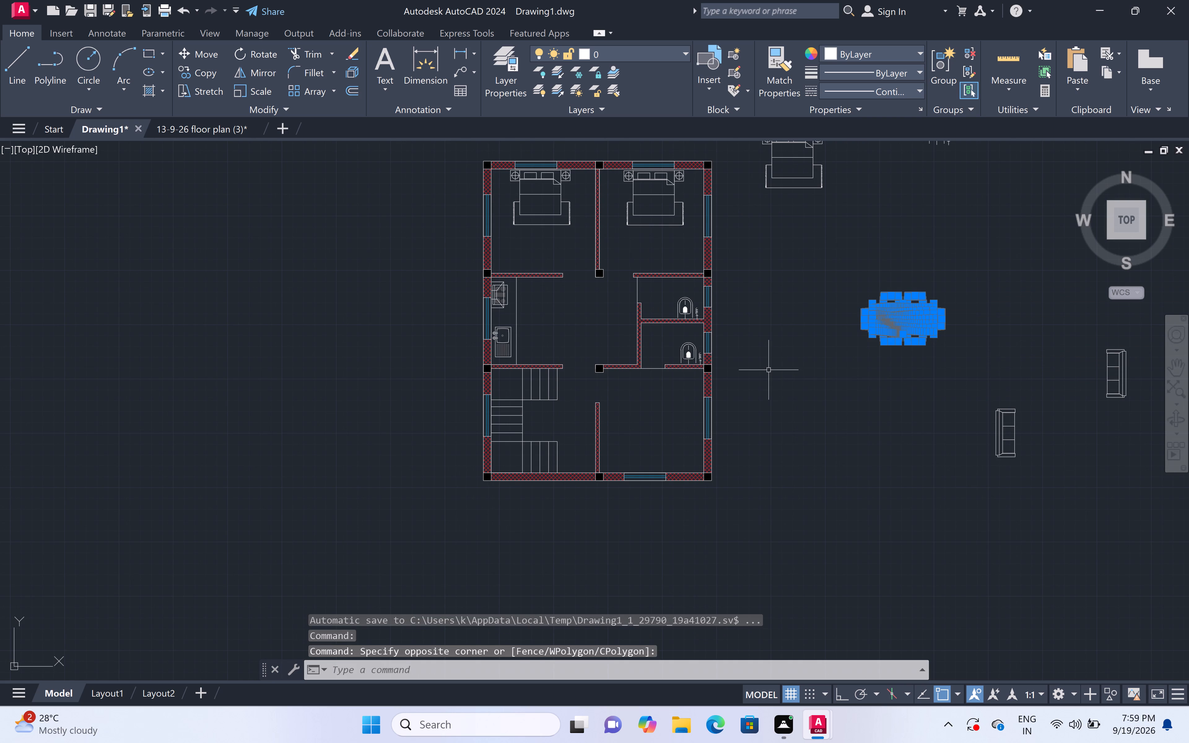
pyautogui.write('co')
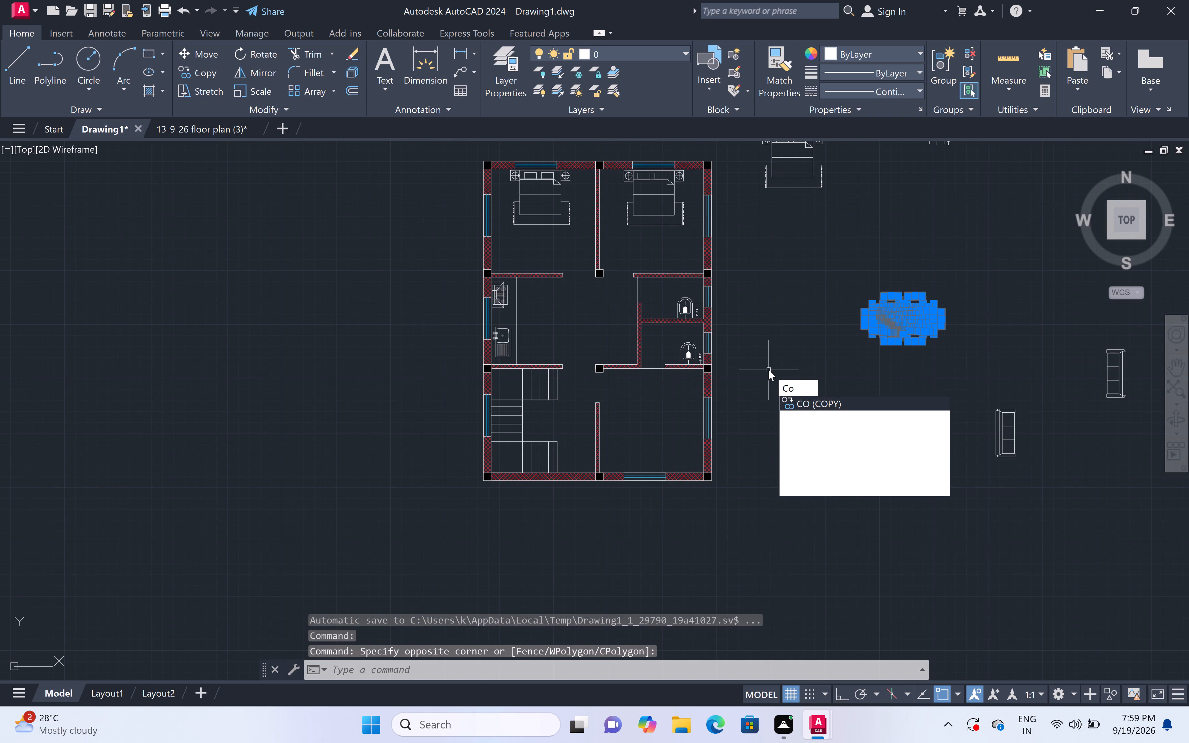
pyautogui.press('space')
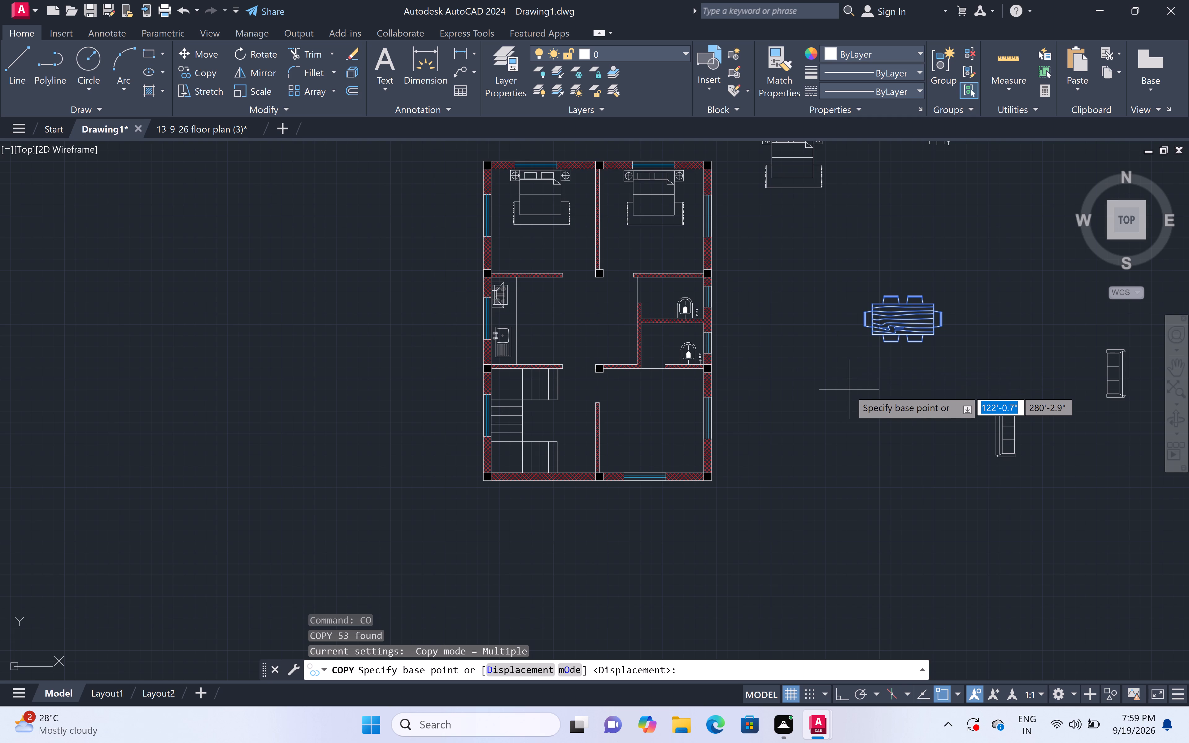
pyautogui.doubleClick(909, 317)
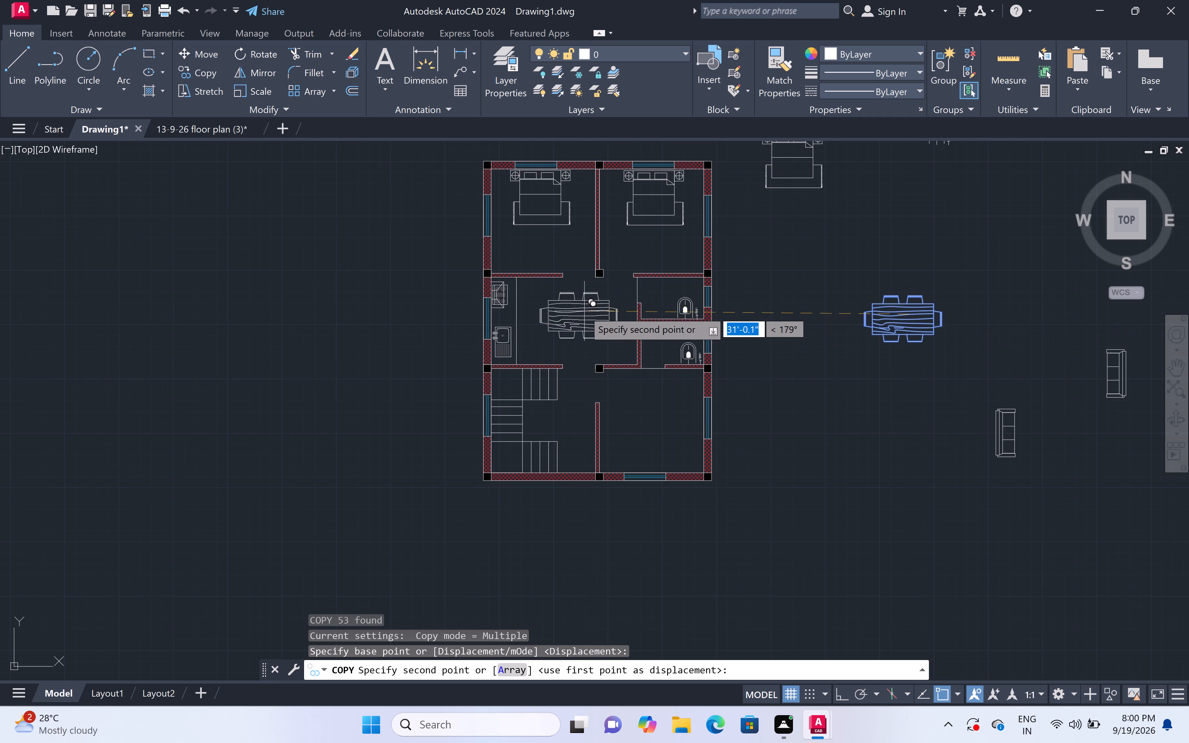
pyautogui.scroll(3, 583, 311)
pyautogui.scroll(-2, 533, 322)
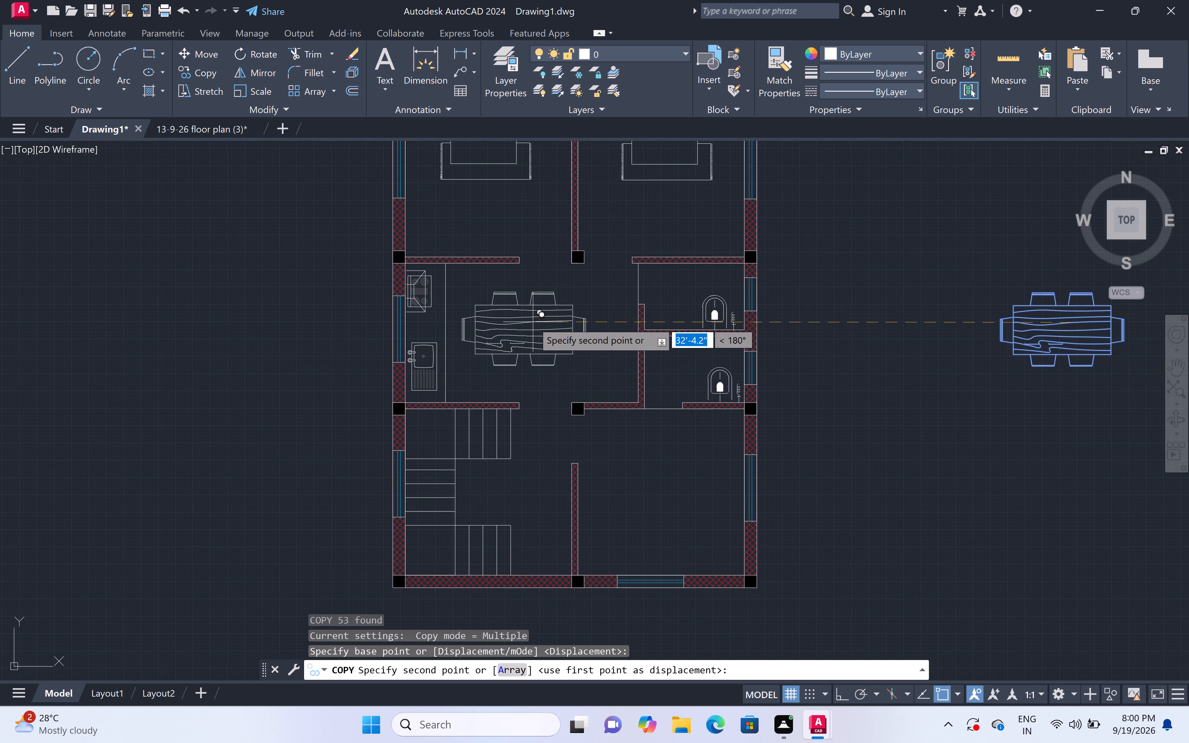
pyautogui.scroll(3, 533, 322)
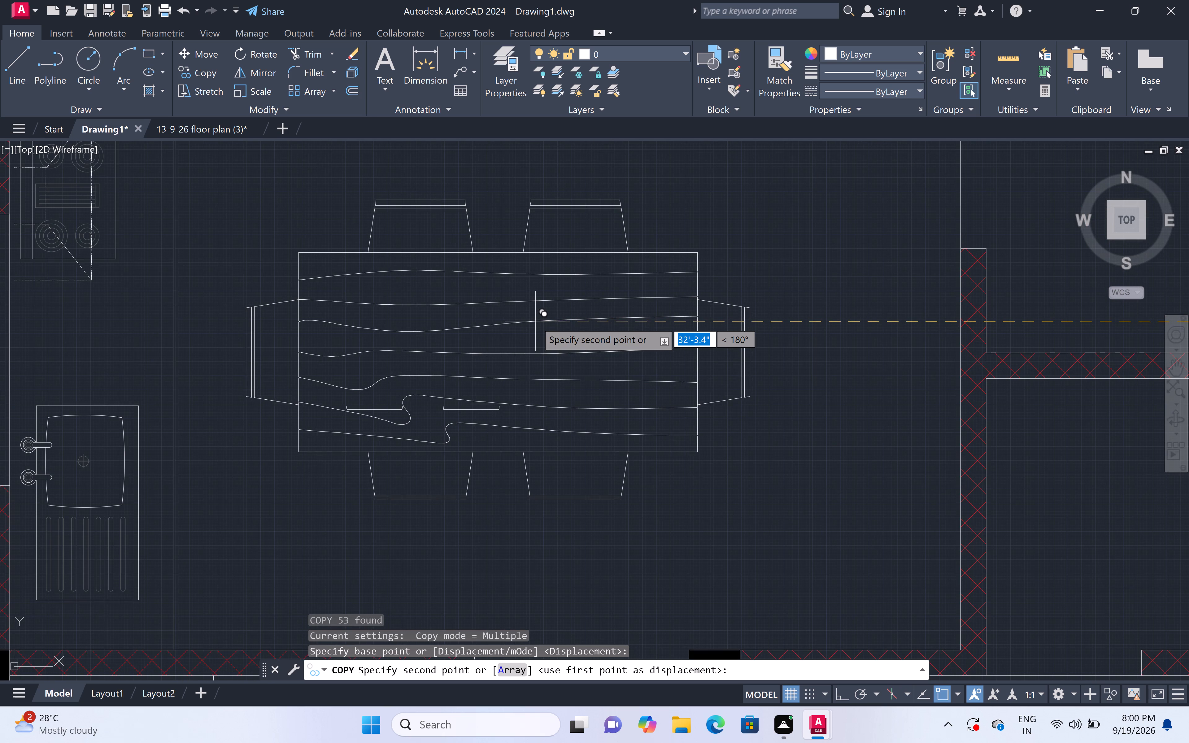
pyautogui.scroll(-1, 535, 321)
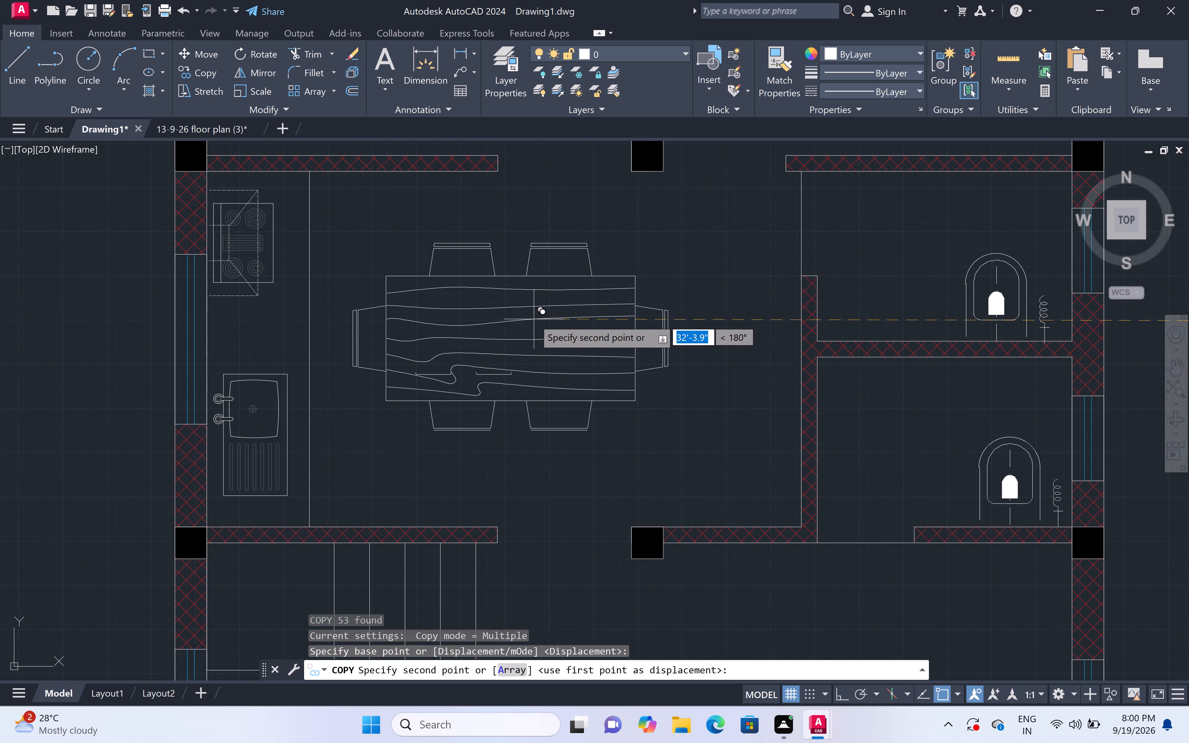
pyautogui.click(533, 316)
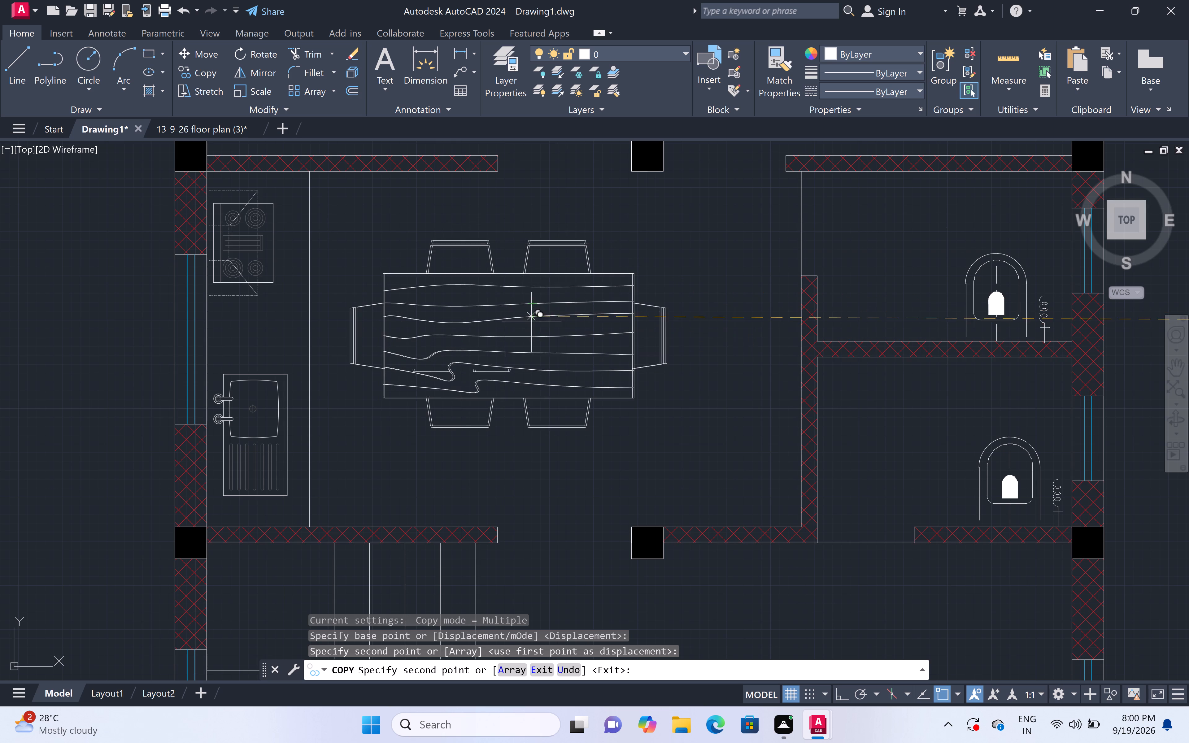
pyautogui.scroll(-3, 519, 330)
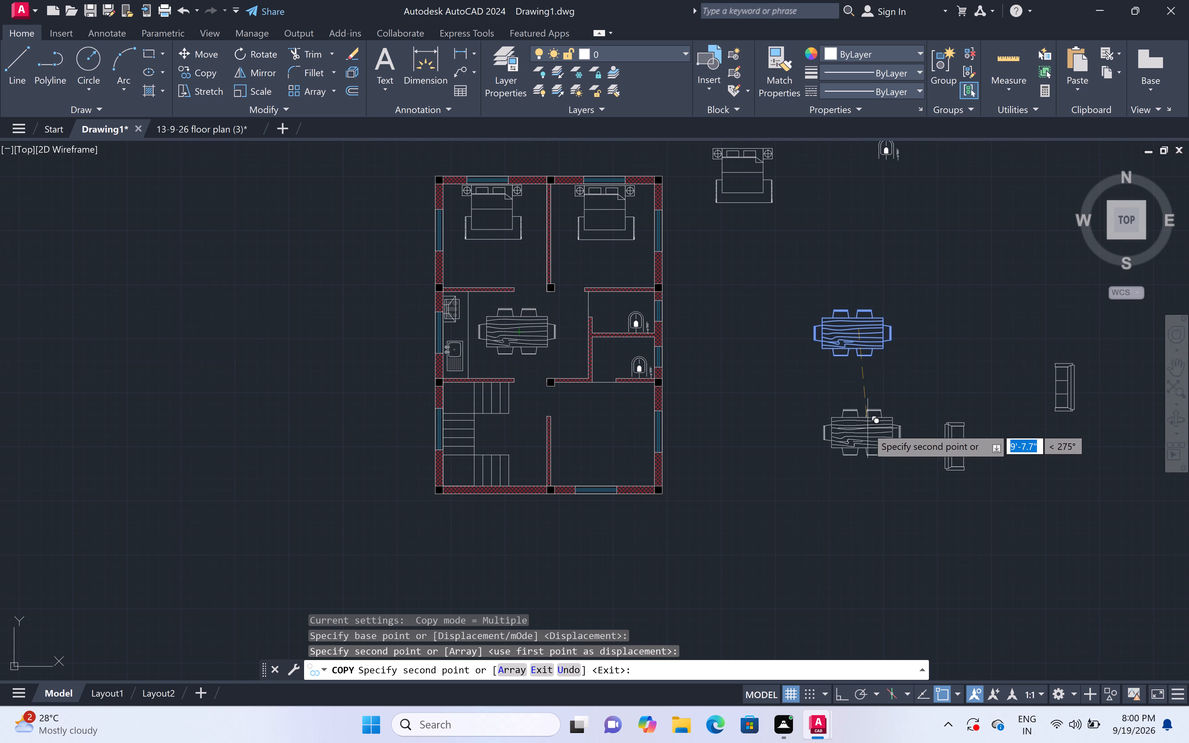
pyautogui.press('Escape')
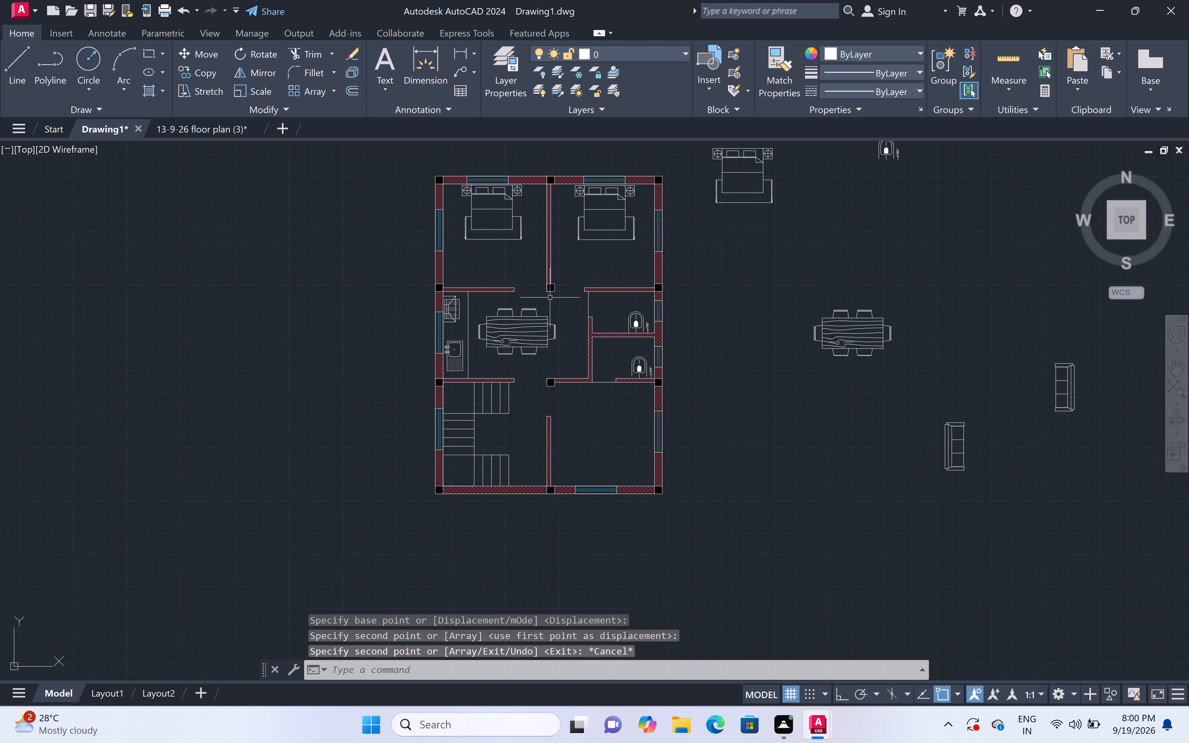
# Scale the copied dining set in the middle room by about 0.7 from the tabletop's upper-left corner.
pyautogui.scroll(2, 512, 324)
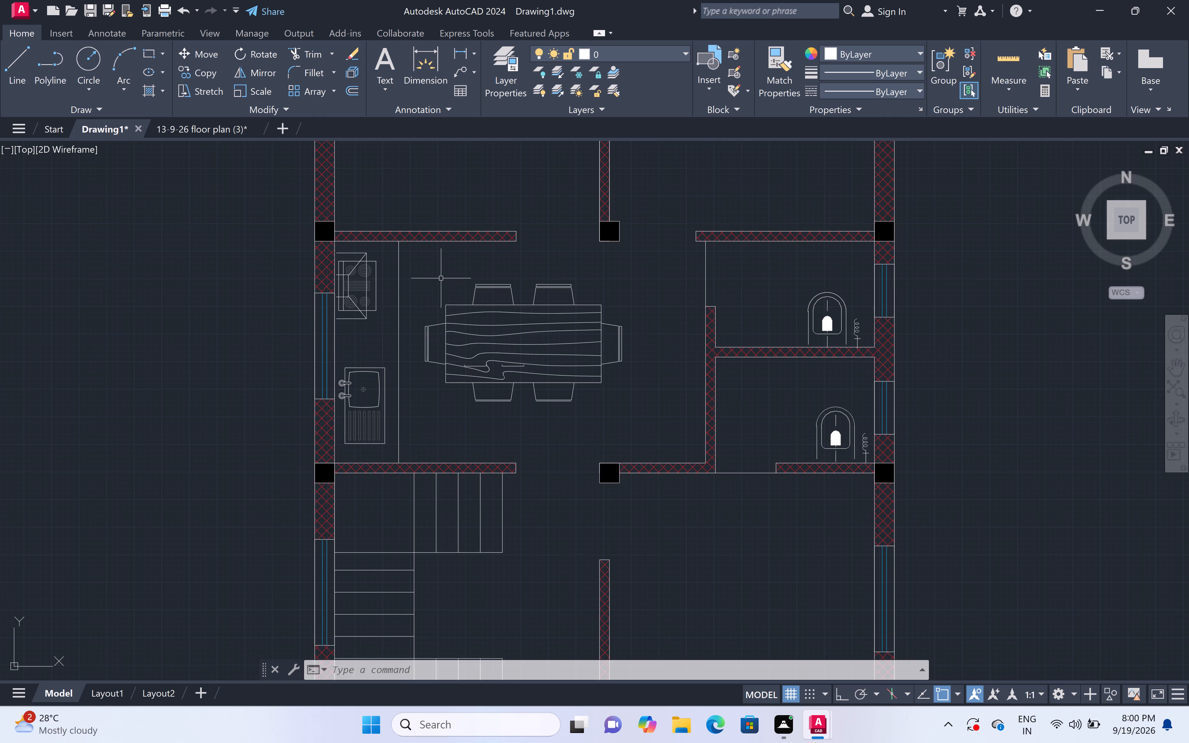
pyautogui.scroll(1, 441, 278)
pyautogui.click(780, 261)
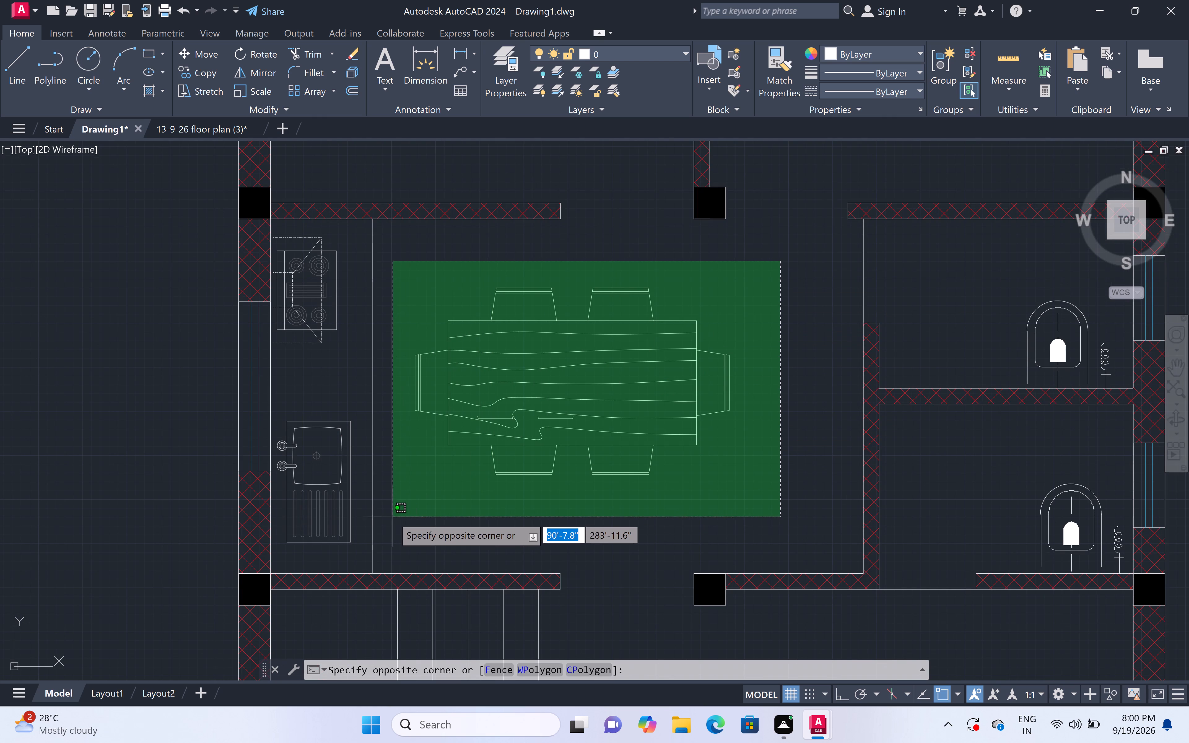
pyautogui.click(391, 517)
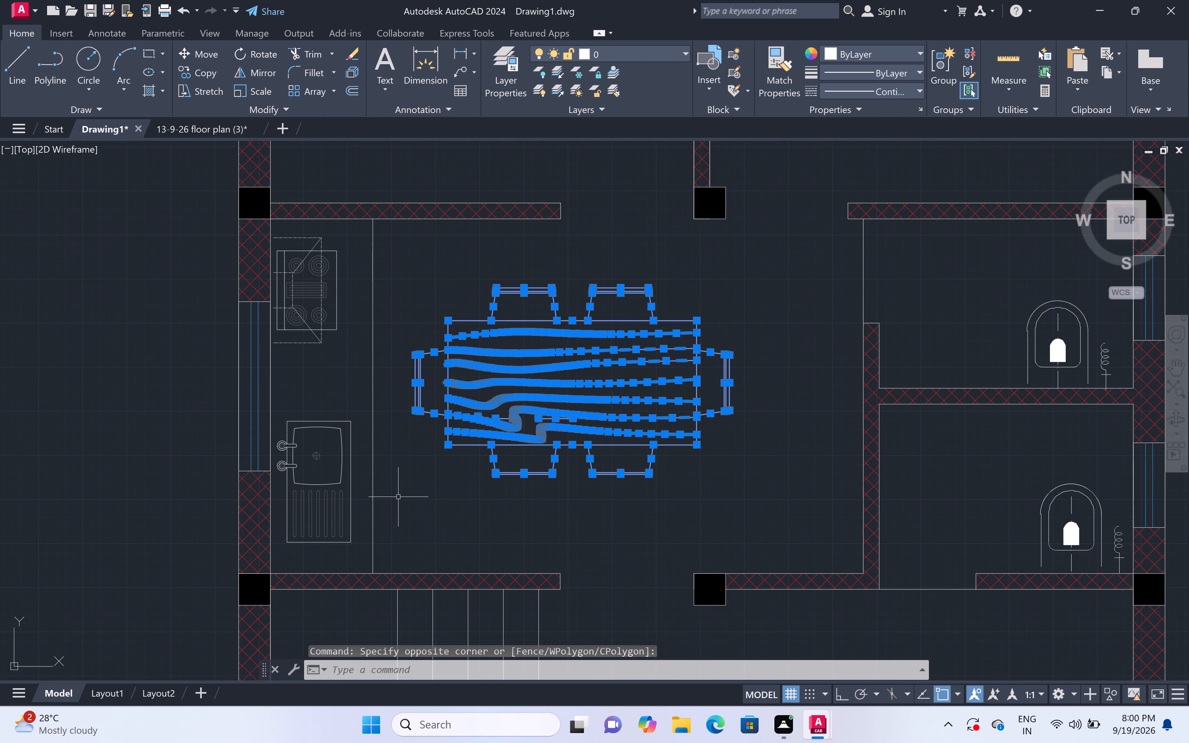
pyautogui.rightClick(412, 468)
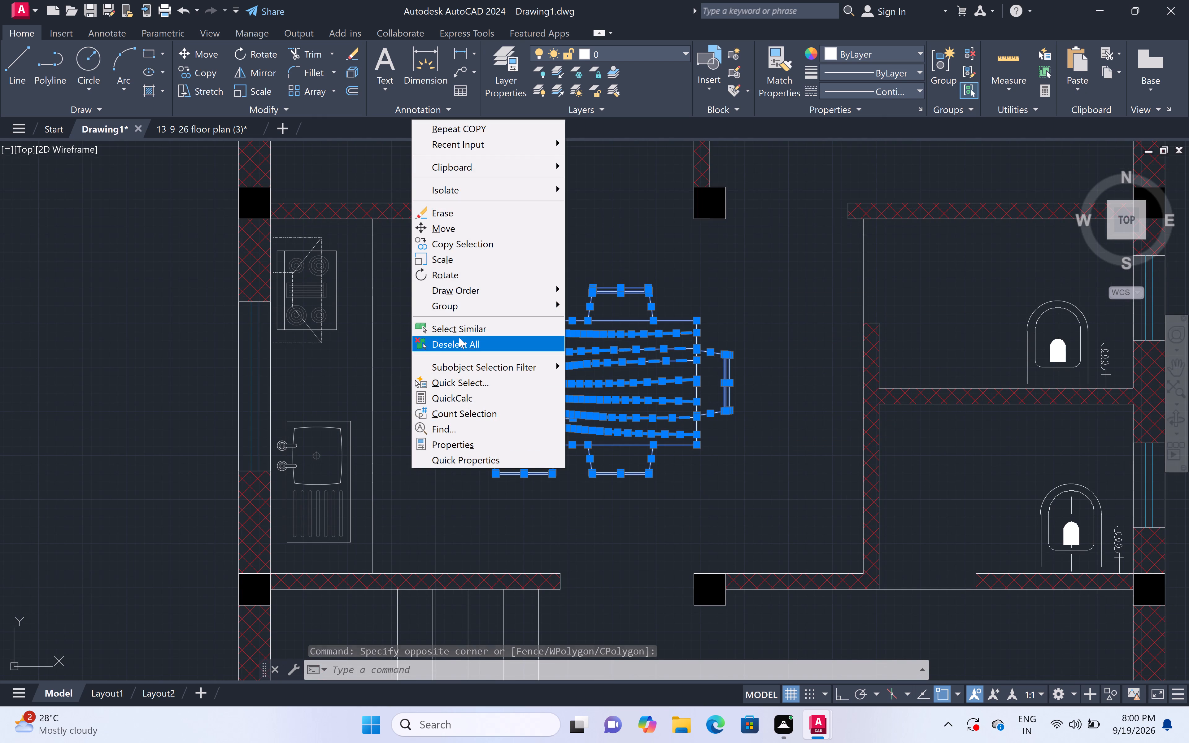
pyautogui.click(464, 258)
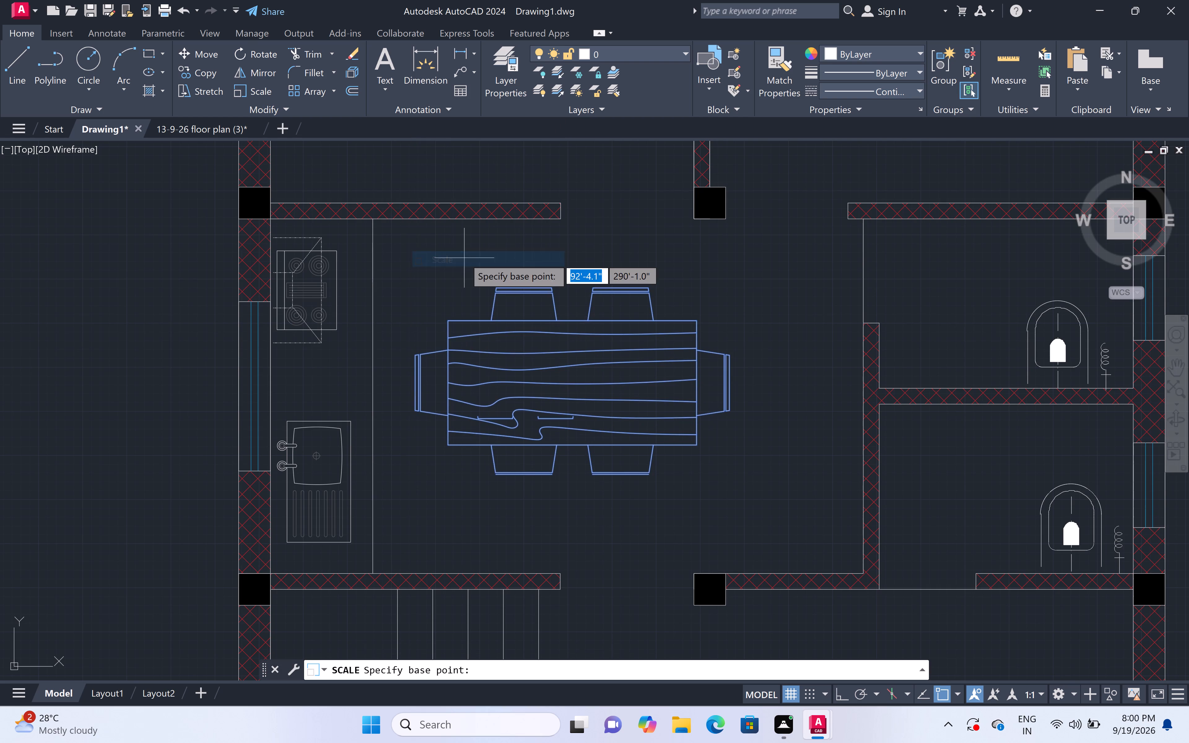
pyautogui.click(450, 320)
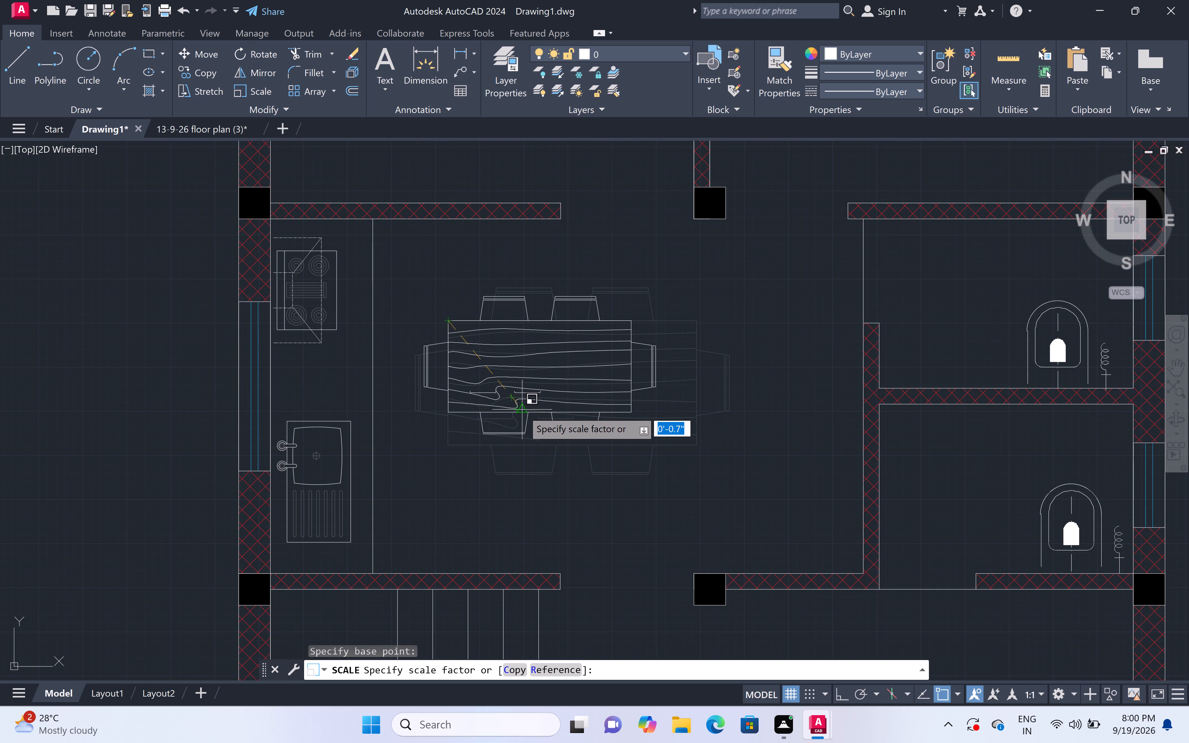
pyautogui.click(523, 411)
# Move the scaled six-chair dining set about 1'-6" to the right in the middle room, away from the kitchen counter line.
pyautogui.scroll(-2, 508, 355)
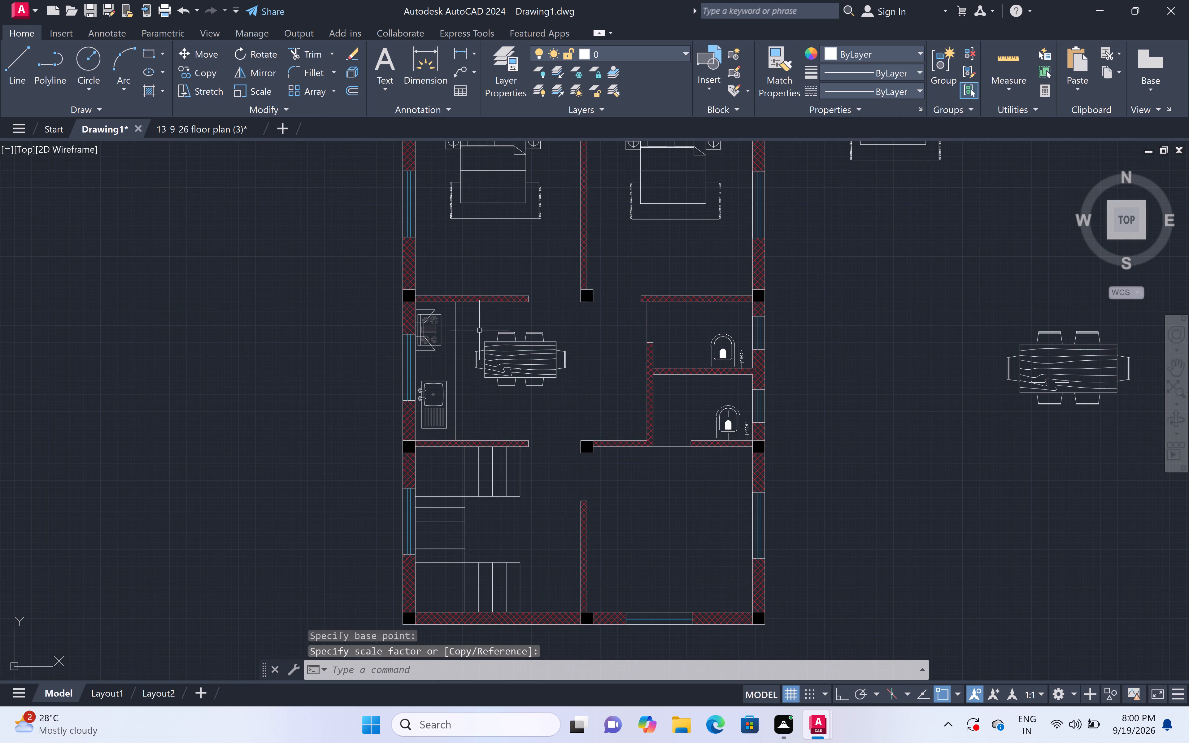
pyautogui.doubleClick(466, 323)
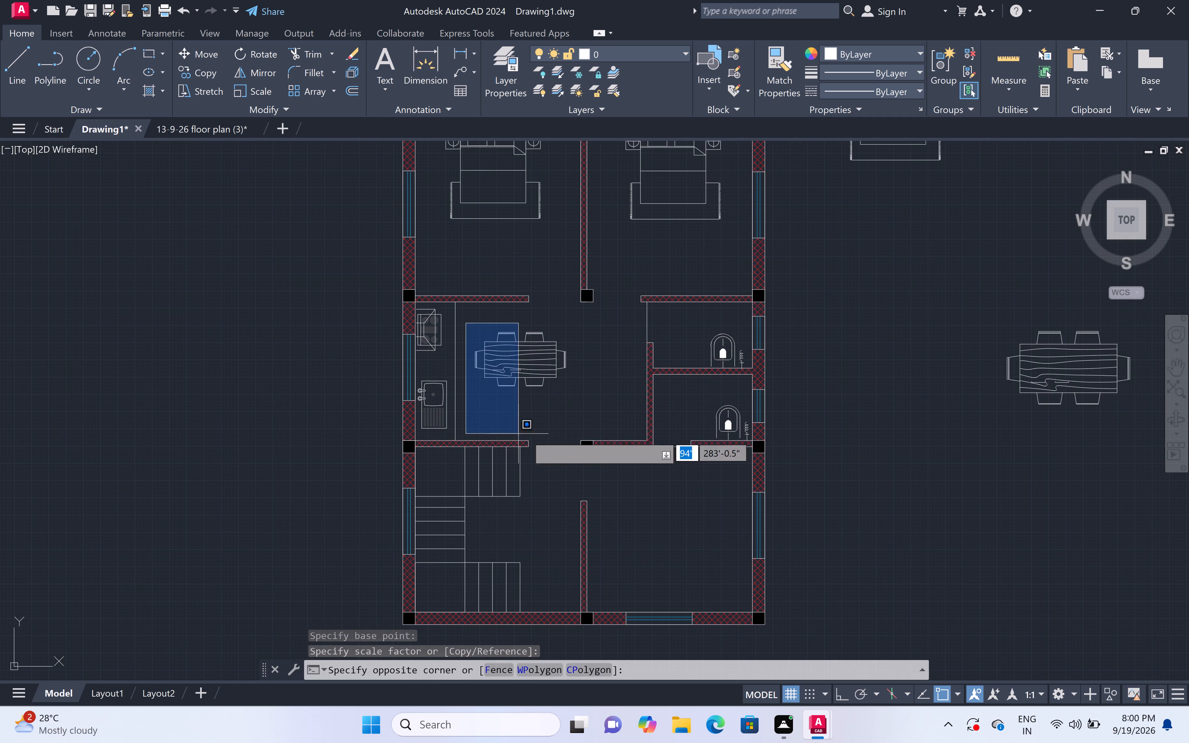
pyautogui.doubleClick(597, 422)
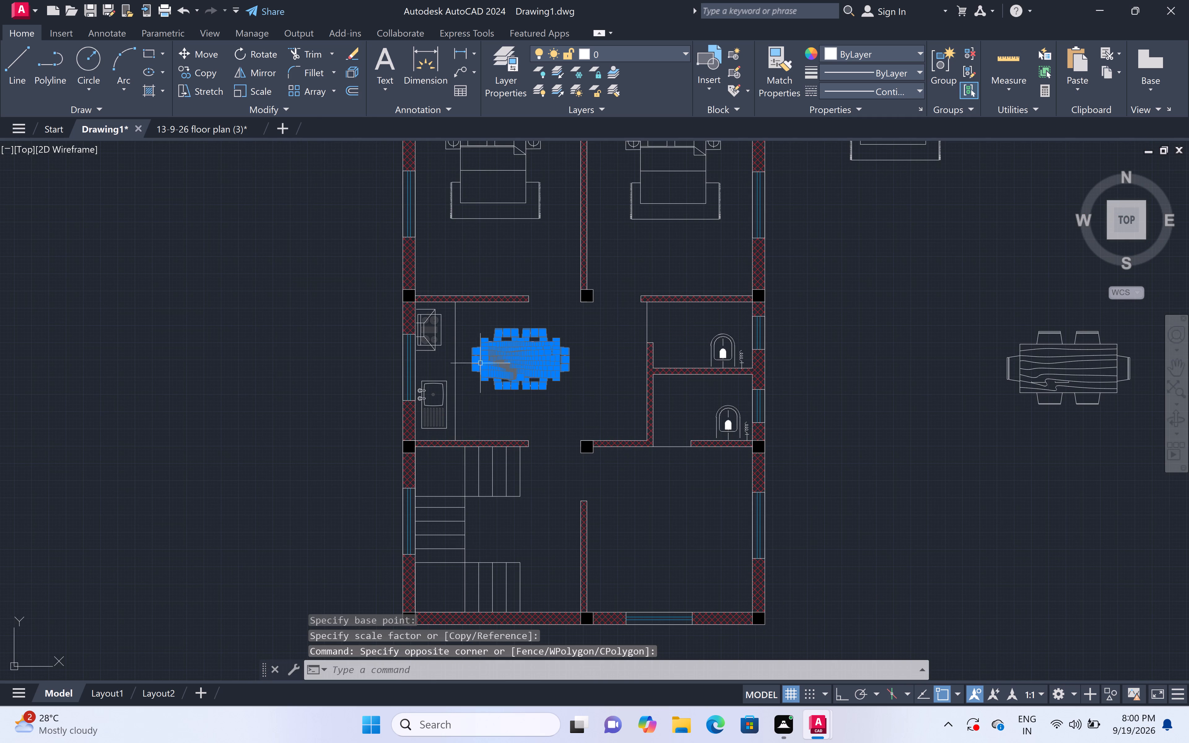
pyautogui.scroll(3, 542, 332)
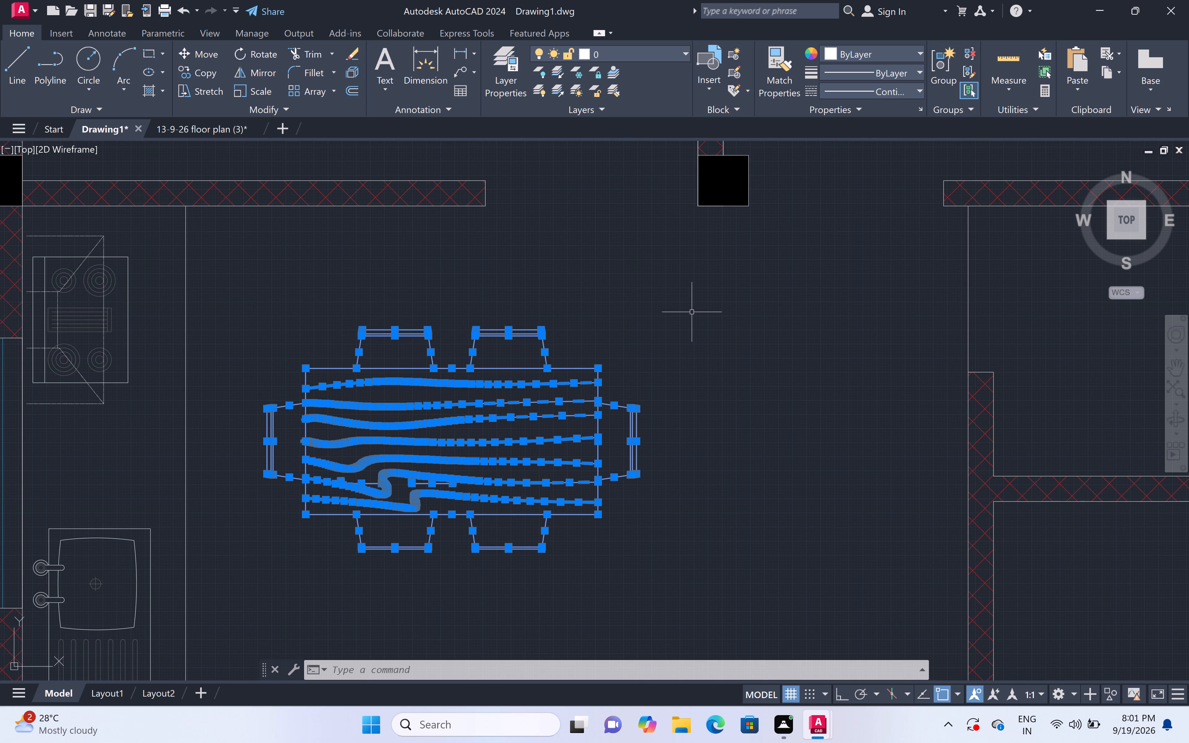
pyautogui.scroll(-1, 692, 312)
pyautogui.click(693, 300)
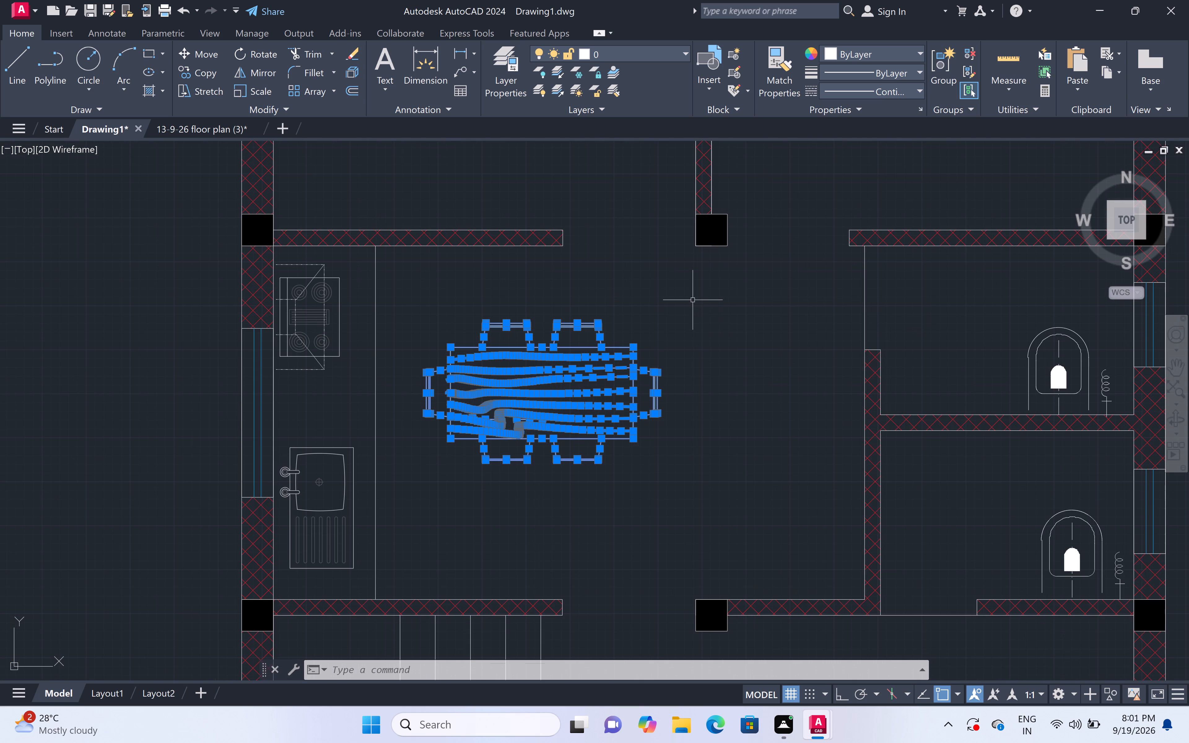
pyautogui.doubleClick(416, 487)
pyautogui.press('m')
pyautogui.press('space')
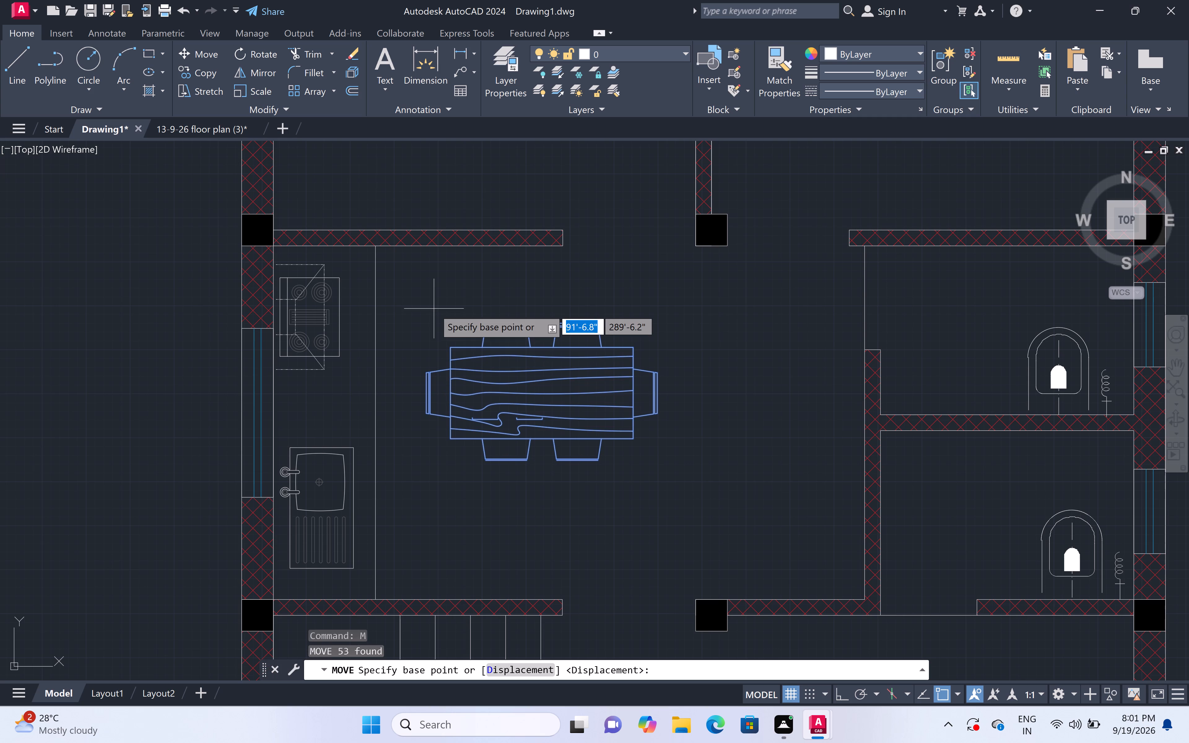
pyautogui.click(529, 395)
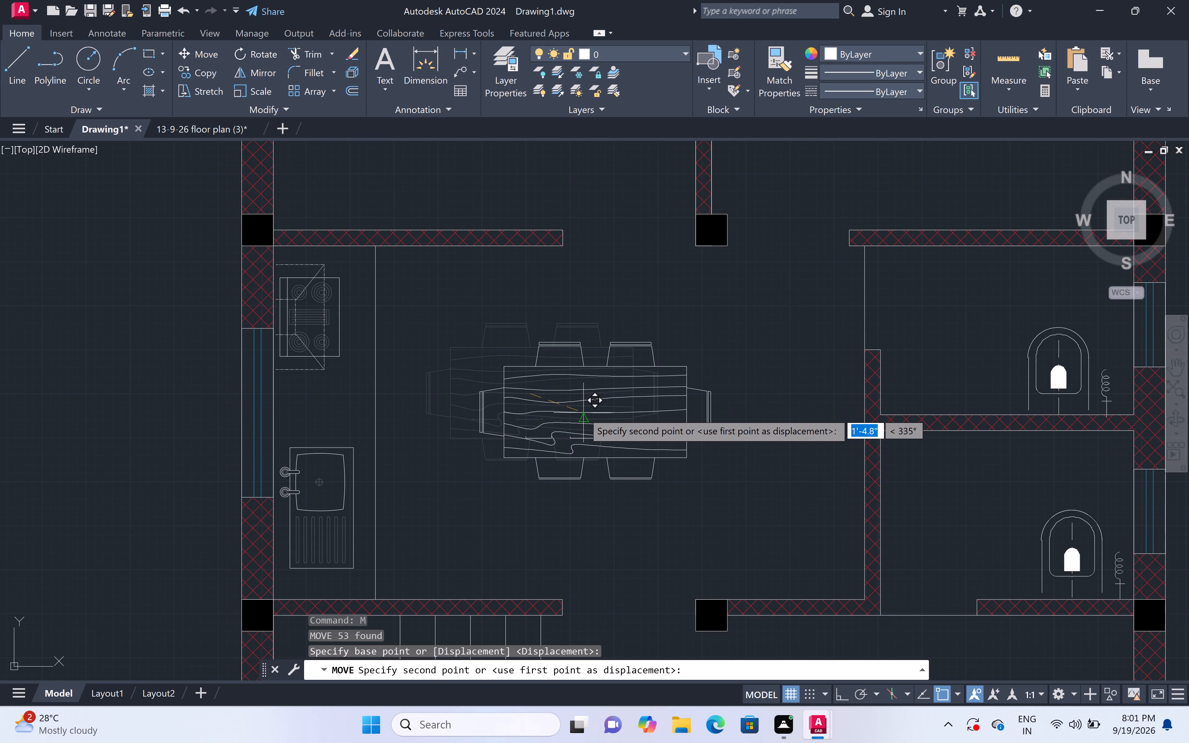
pyautogui.scroll(4, 583, 413)
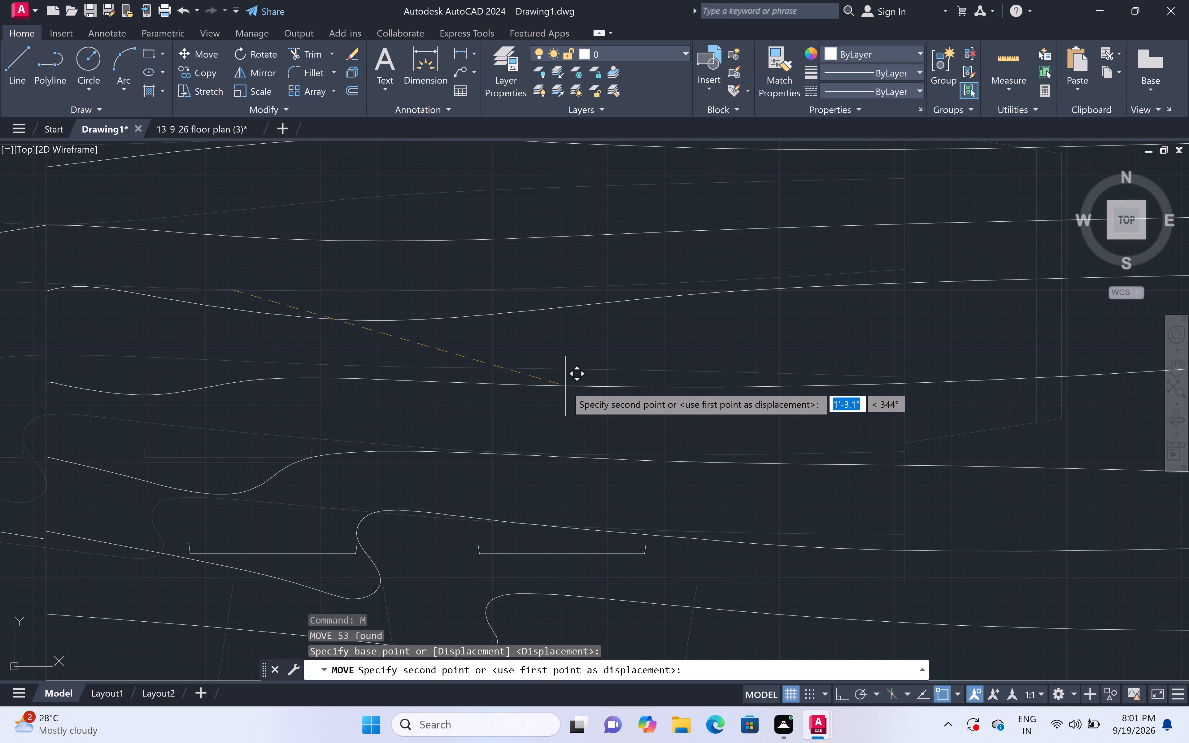
pyautogui.scroll(-5, 565, 386)
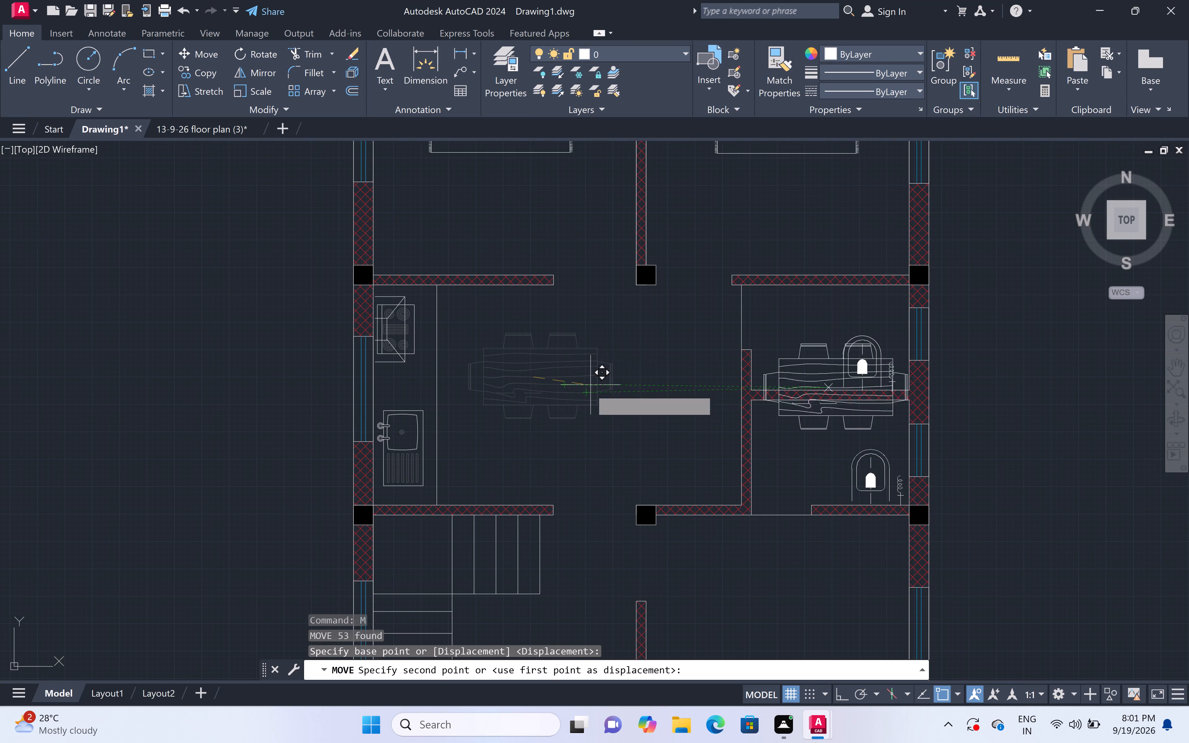
pyautogui.scroll(2, 584, 376)
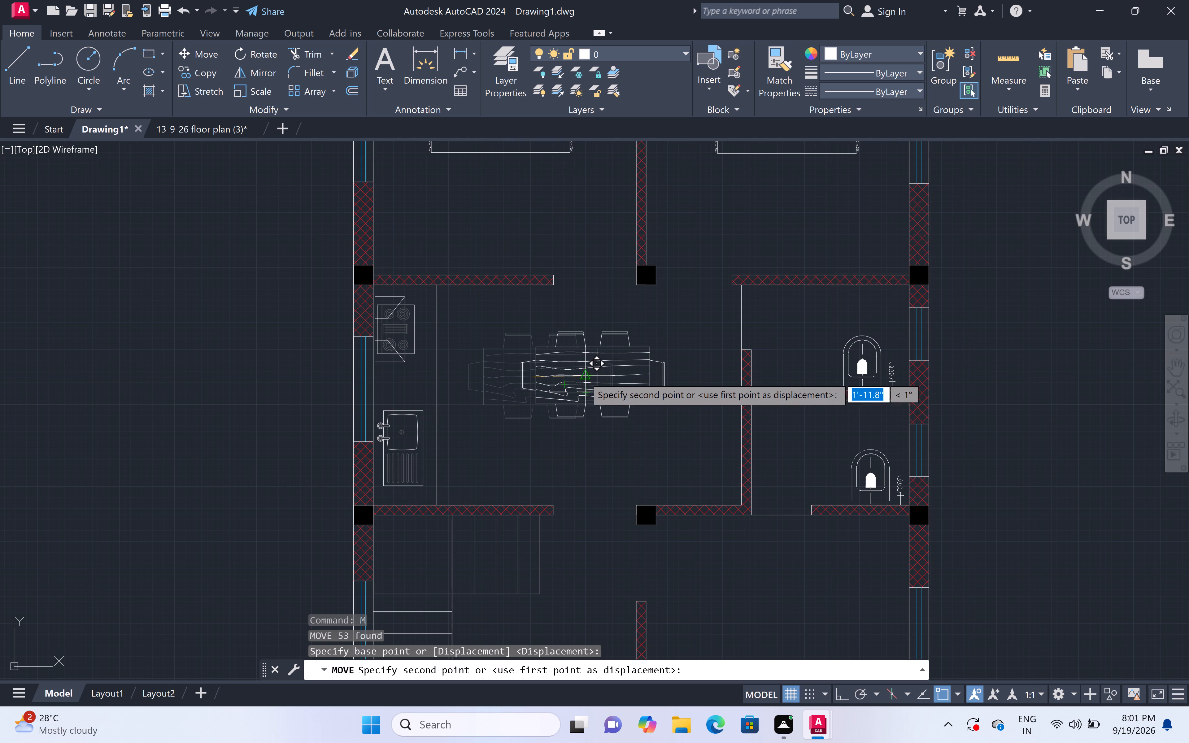
pyautogui.scroll(3, 584, 376)
pyautogui.scroll(-3, 522, 376)
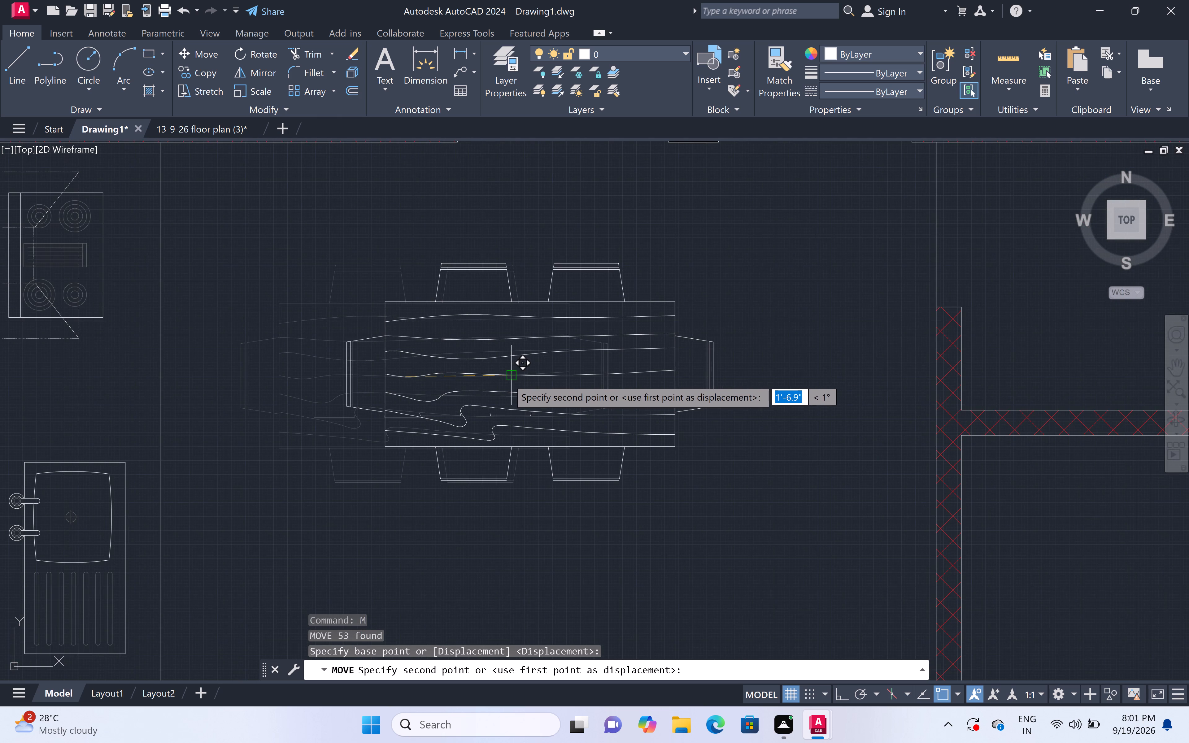
pyautogui.scroll(3, 507, 379)
pyautogui.click(494, 383)
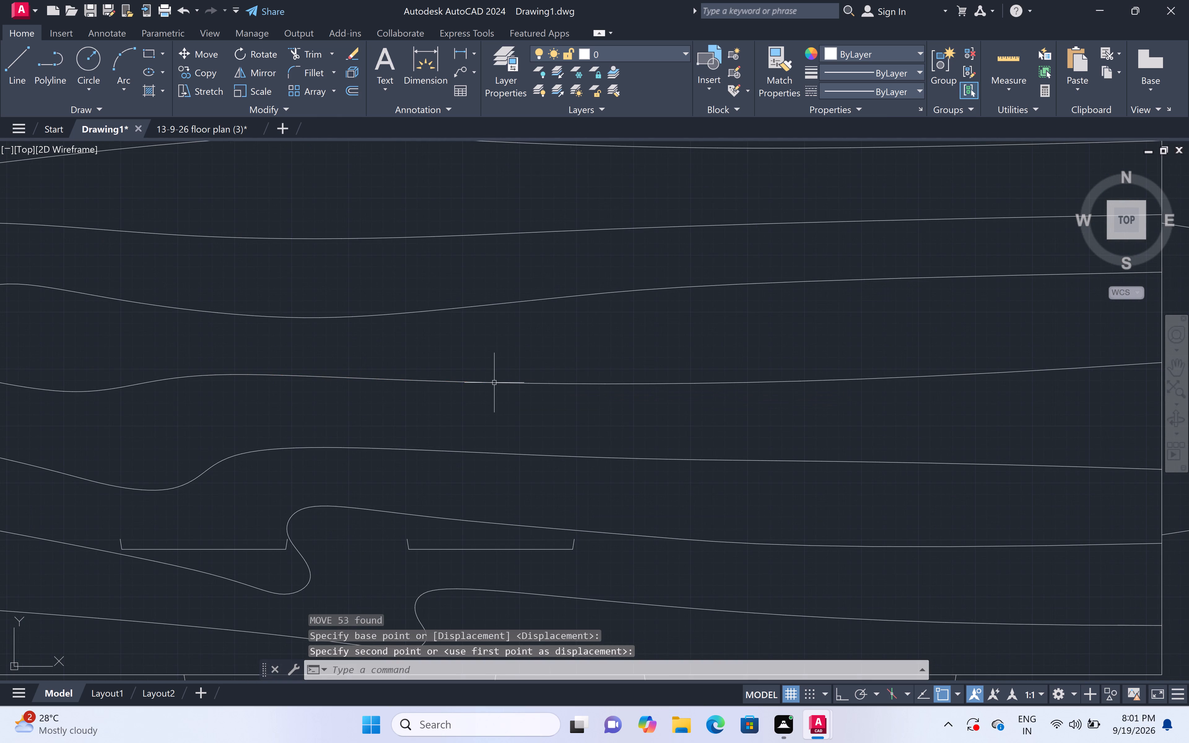
# Rotate the spare double bed beside the plan by 270° about the middle of its headboard, with Ortho on.
pyautogui.scroll(-6, 519, 327)
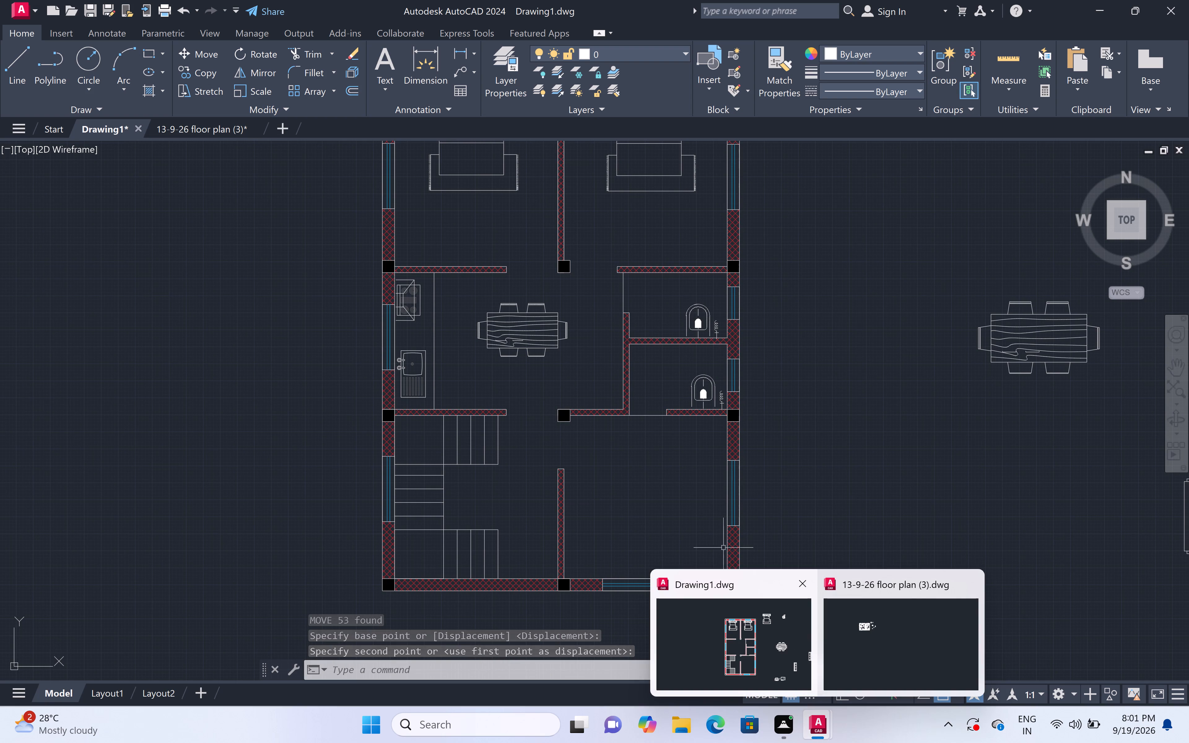
pyautogui.scroll(-1, 614, 405)
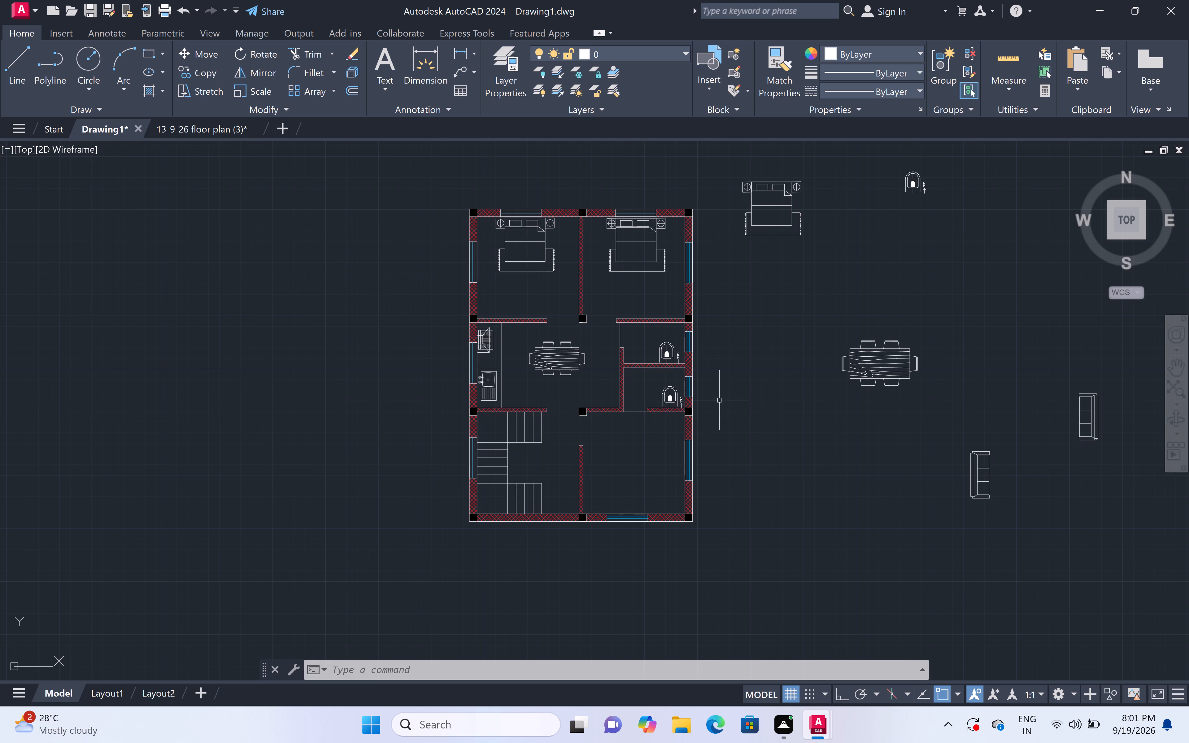
pyautogui.scroll(-2, 719, 400)
pyautogui.scroll(3, 739, 302)
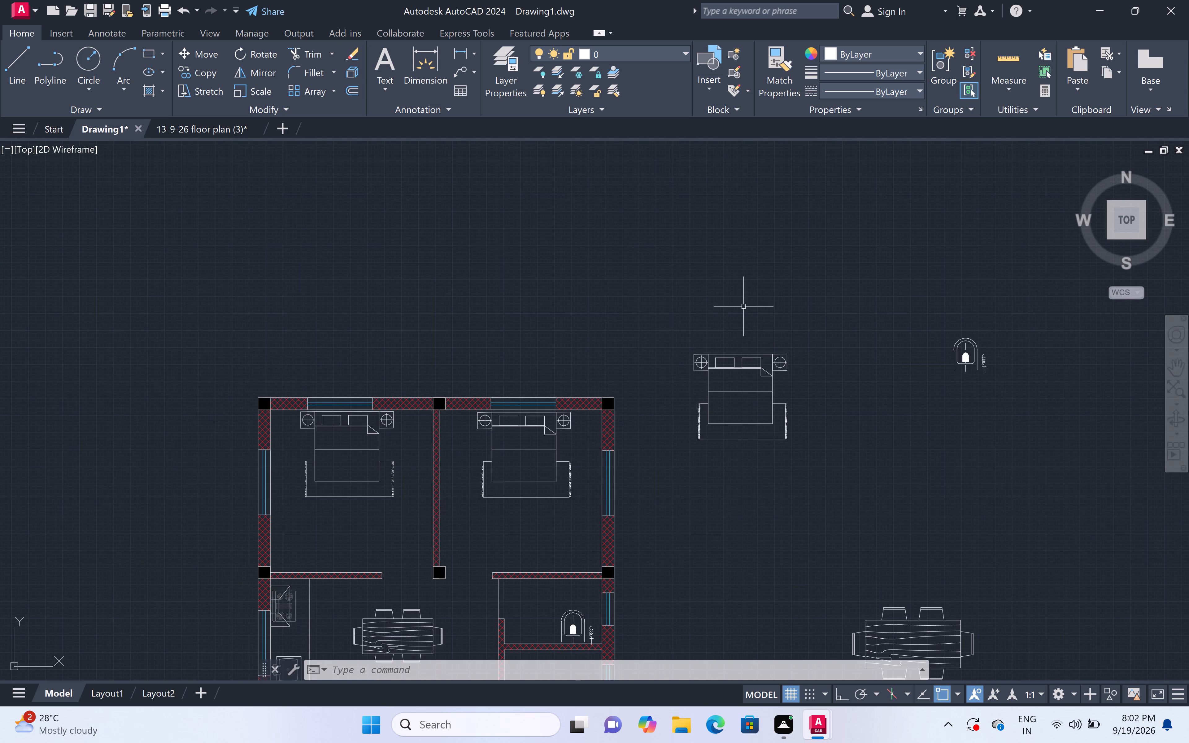
pyautogui.doubleClick(812, 323)
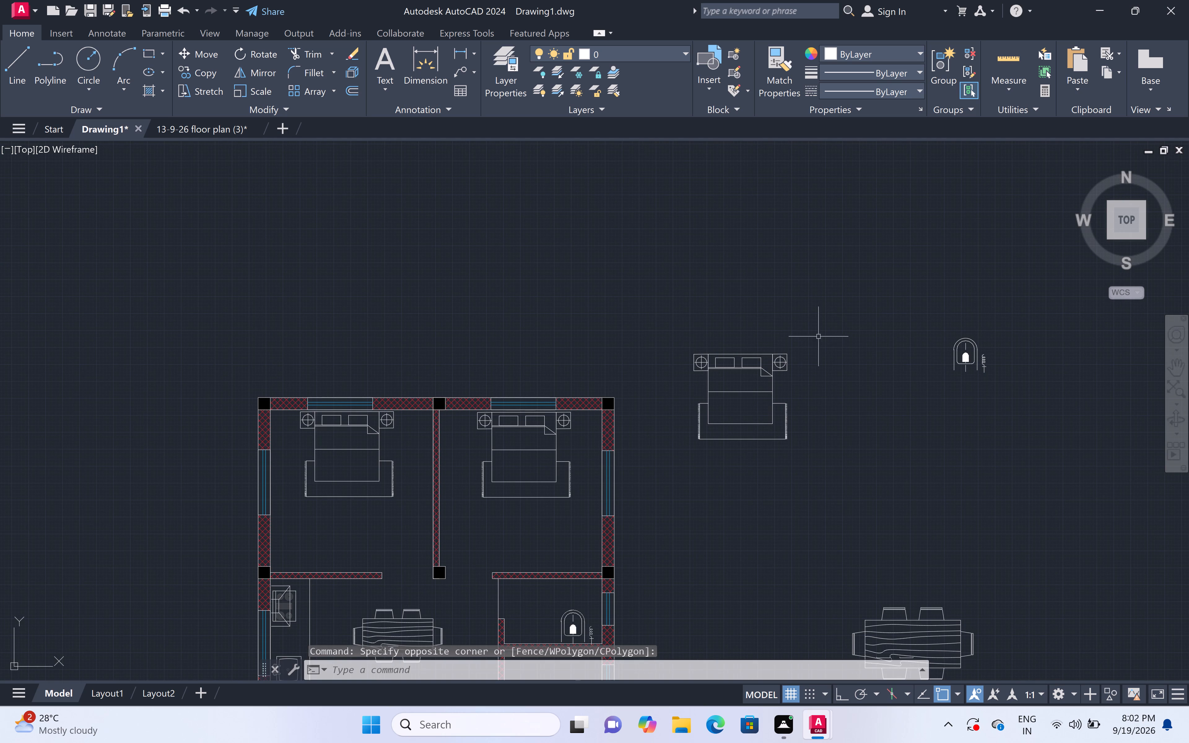
pyautogui.click(819, 334)
pyautogui.doubleClick(679, 466)
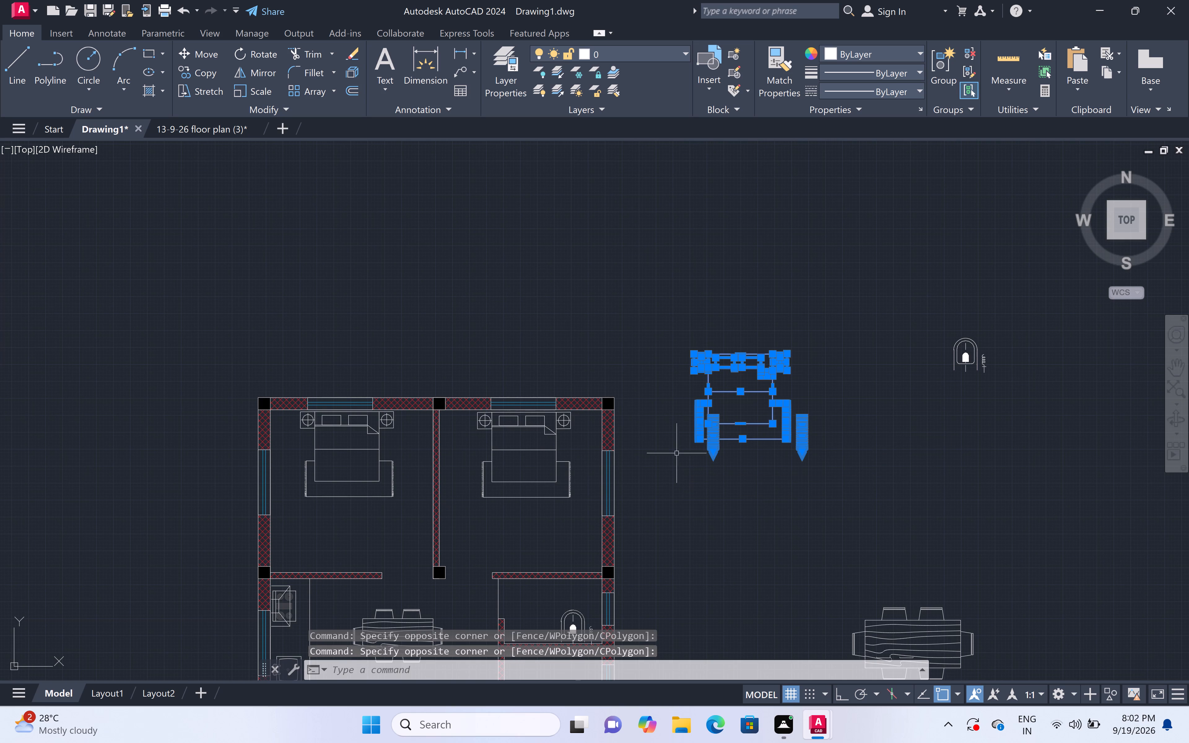
pyautogui.click(264, 50)
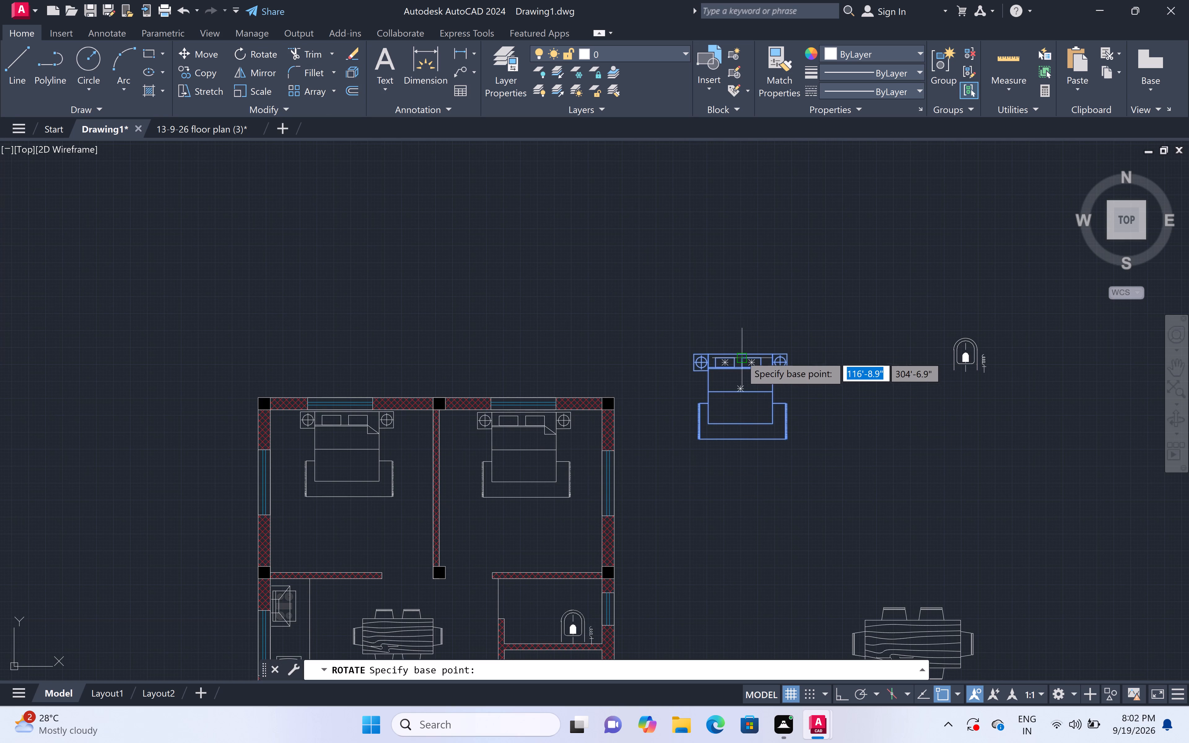
pyautogui.doubleClick(740, 355)
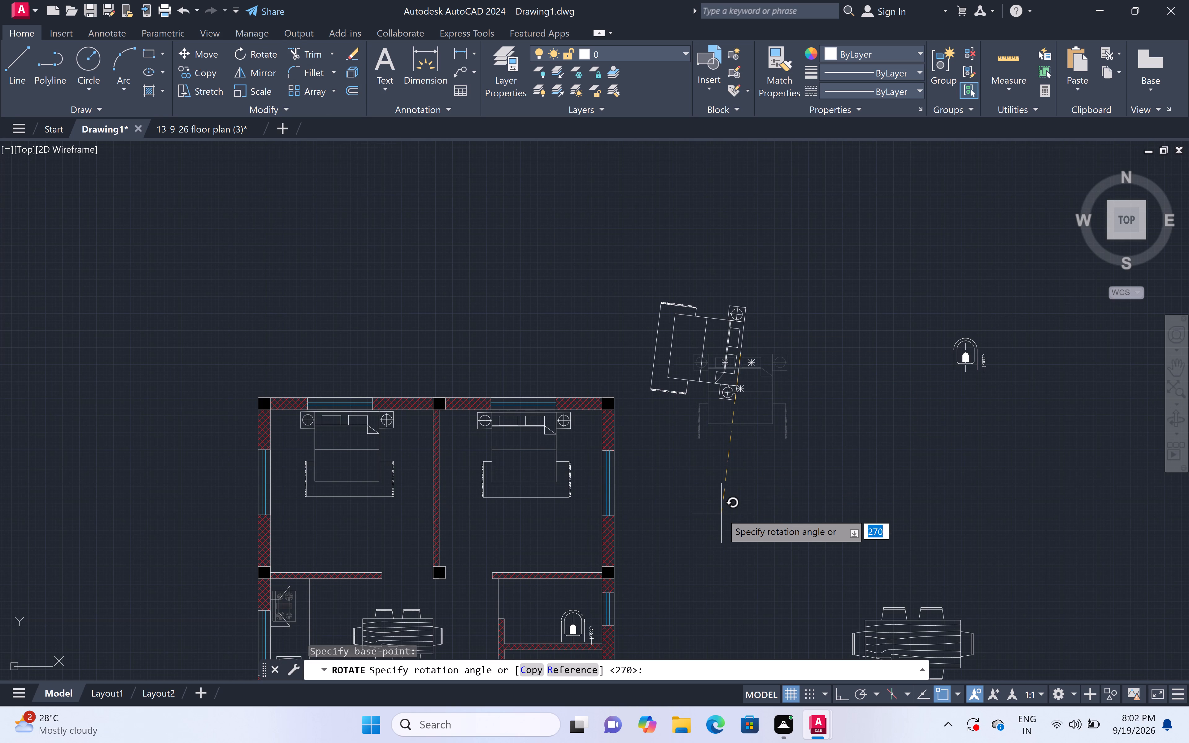
pyautogui.press('F8')
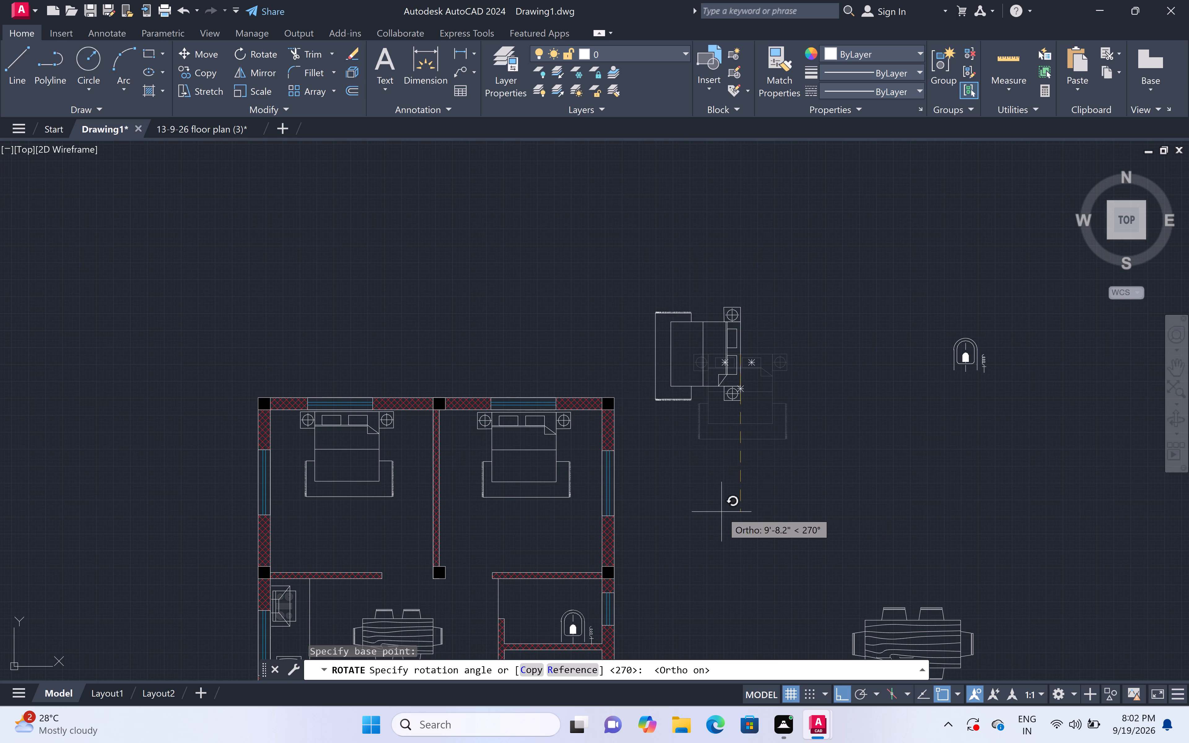
pyautogui.doubleClick(722, 512)
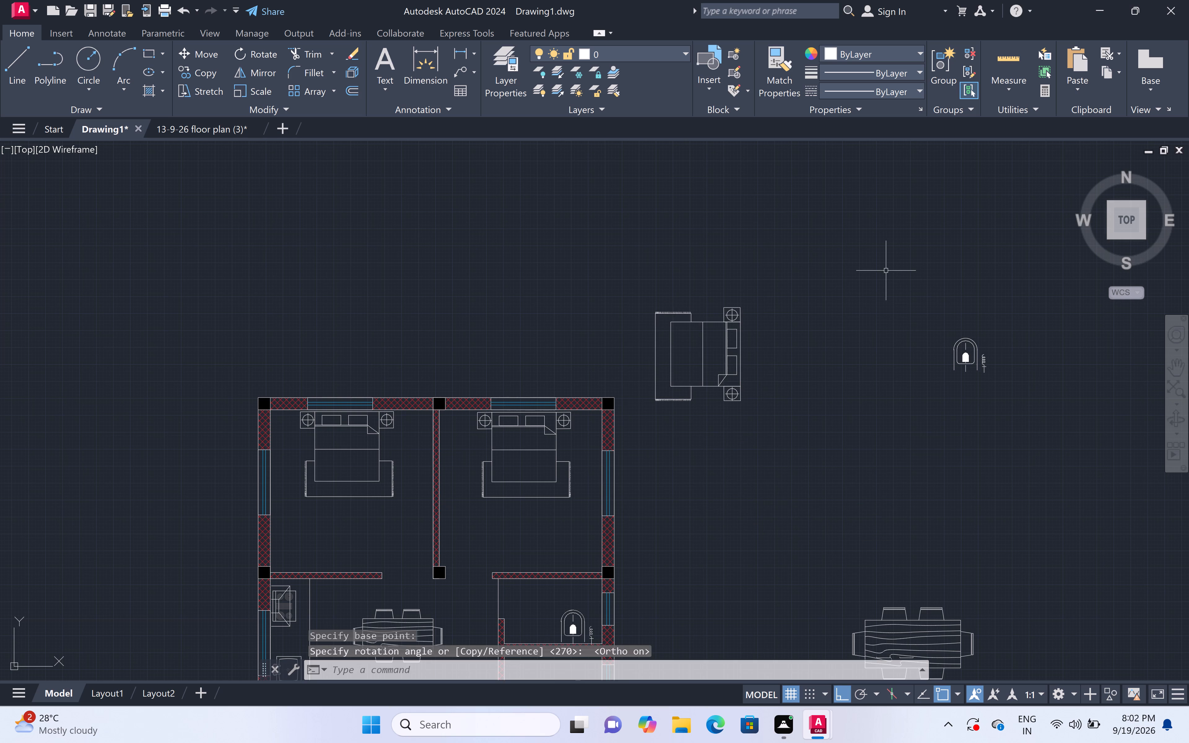
# Move the rotated bed into the lower-right room, headboard beside the window in the right outer wall, with Ortho off.
pyautogui.click(789, 266)
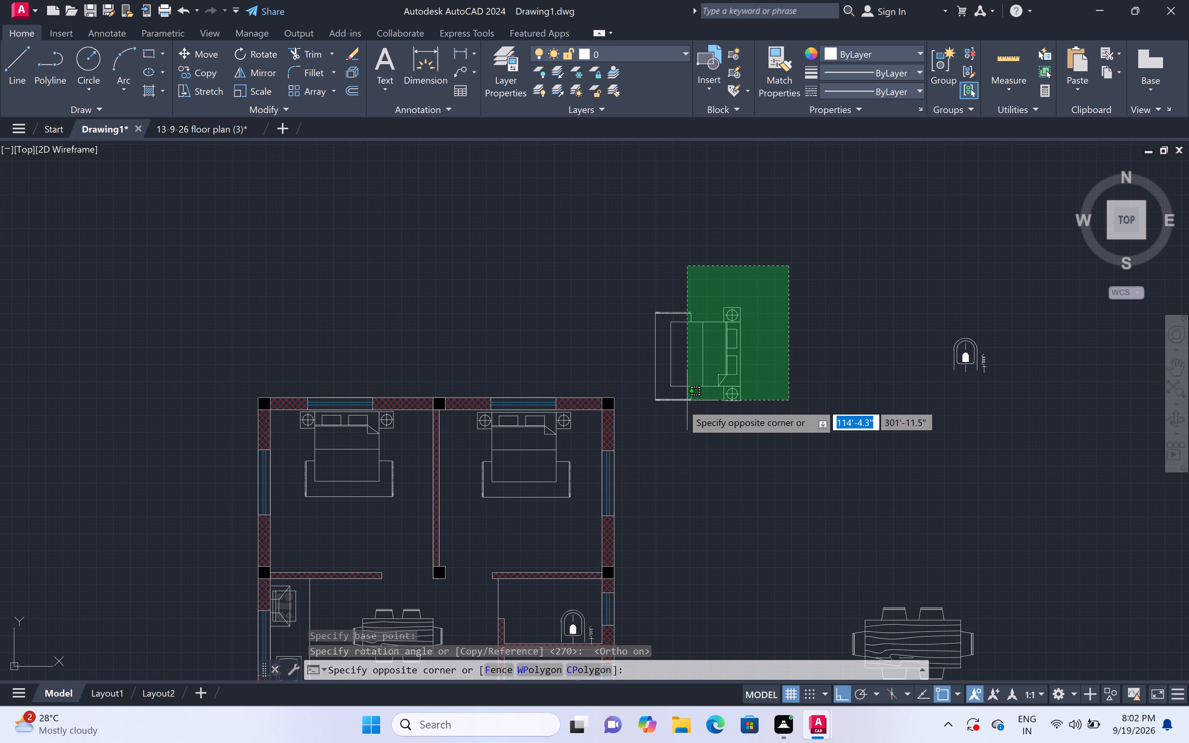
pyautogui.click(639, 444)
pyautogui.write('m')
pyautogui.press('space')
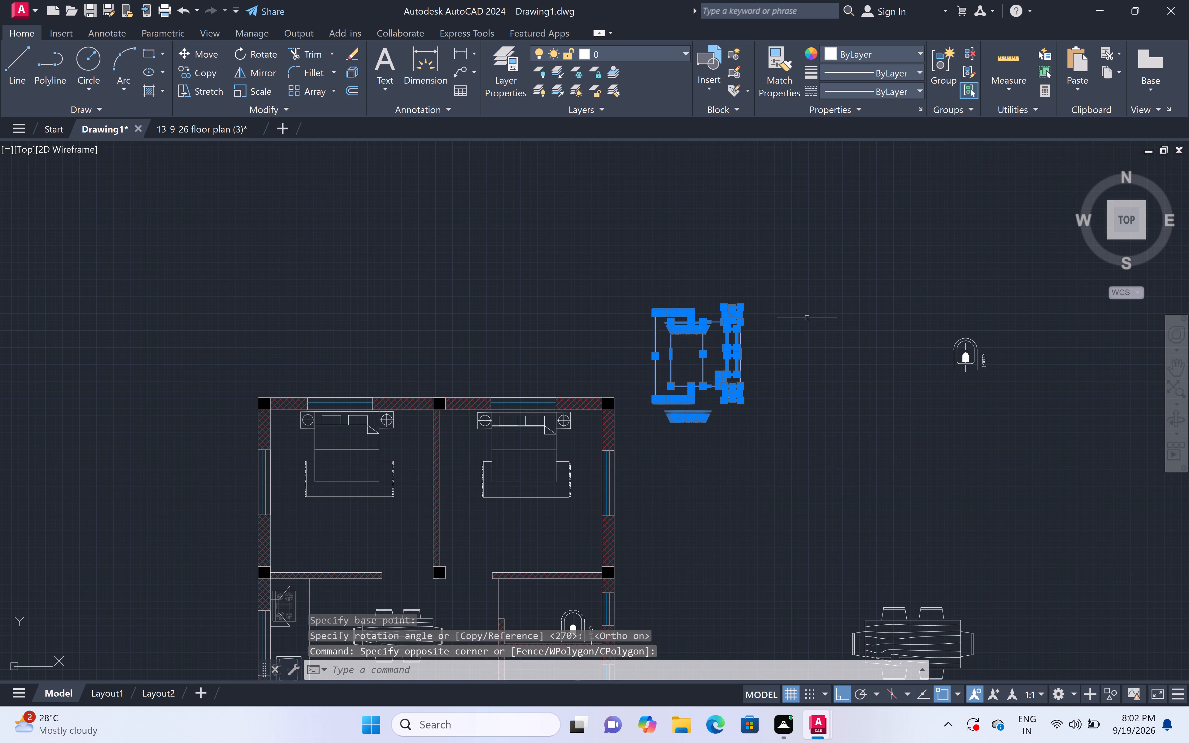
pyautogui.doubleClick(738, 351)
pyautogui.scroll(-4, 731, 383)
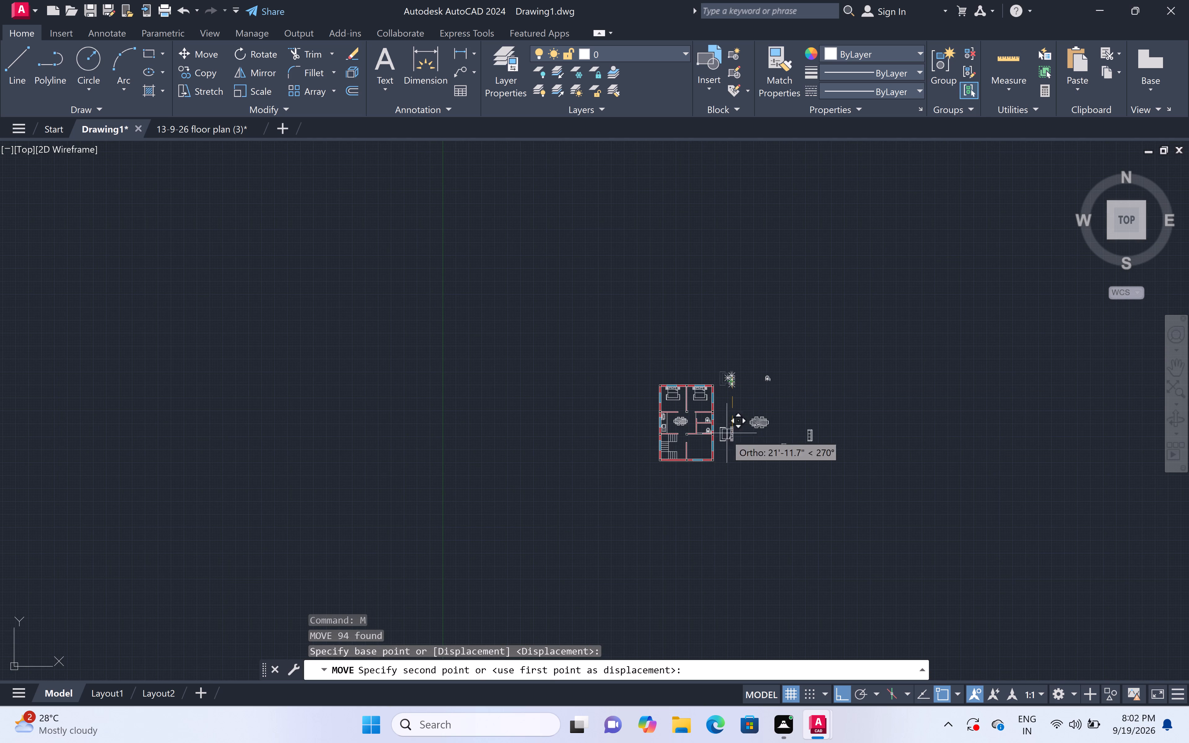
pyautogui.press('F8')
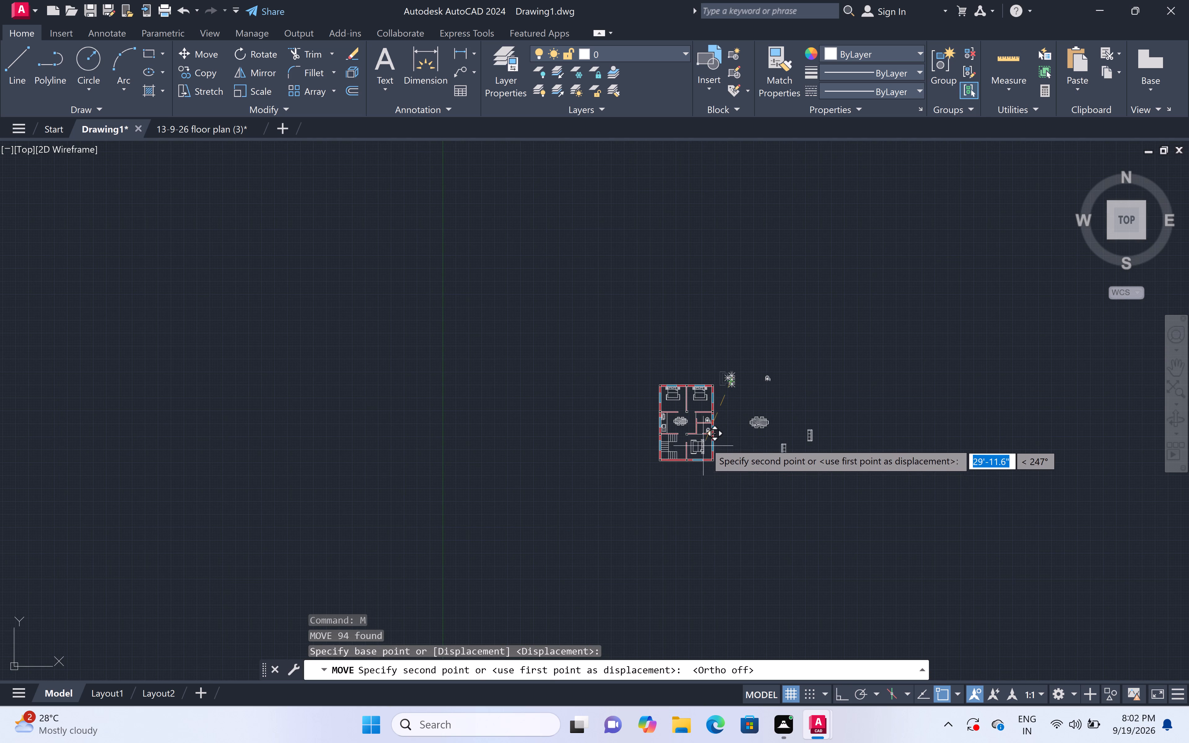
pyautogui.scroll(6, 707, 440)
pyautogui.scroll(-3, 712, 442)
pyautogui.scroll(1, 715, 459)
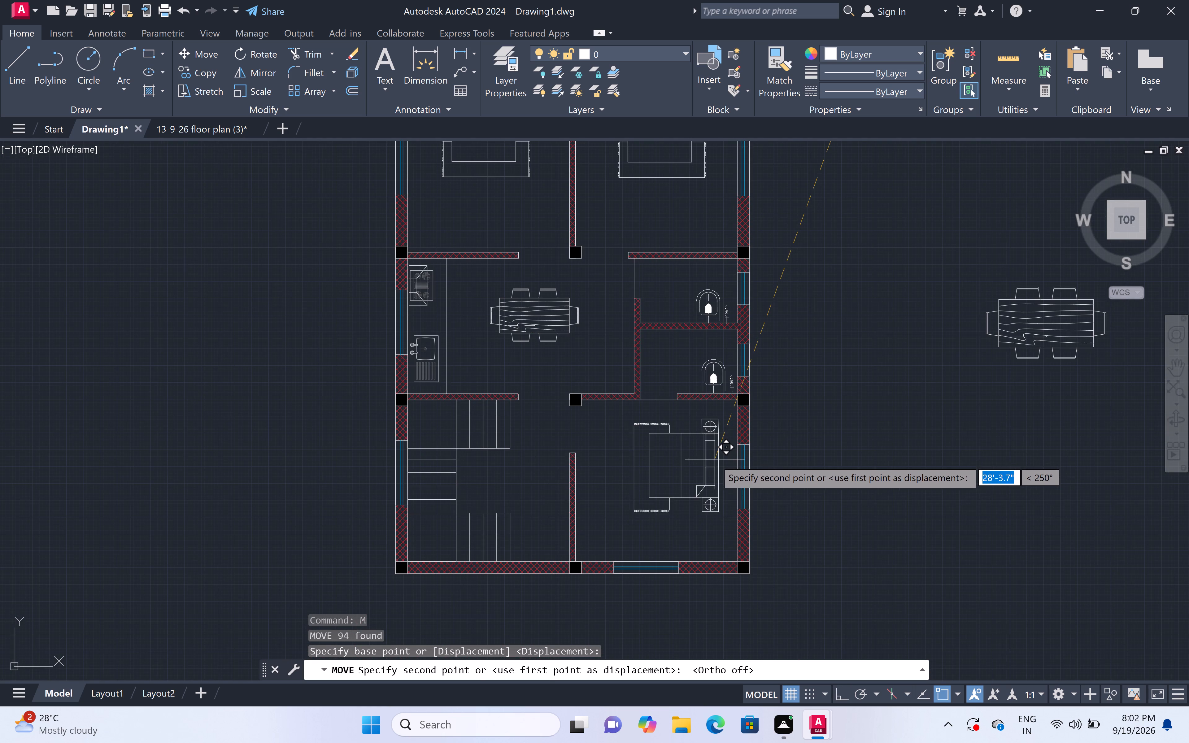
pyautogui.scroll(3, 716, 472)
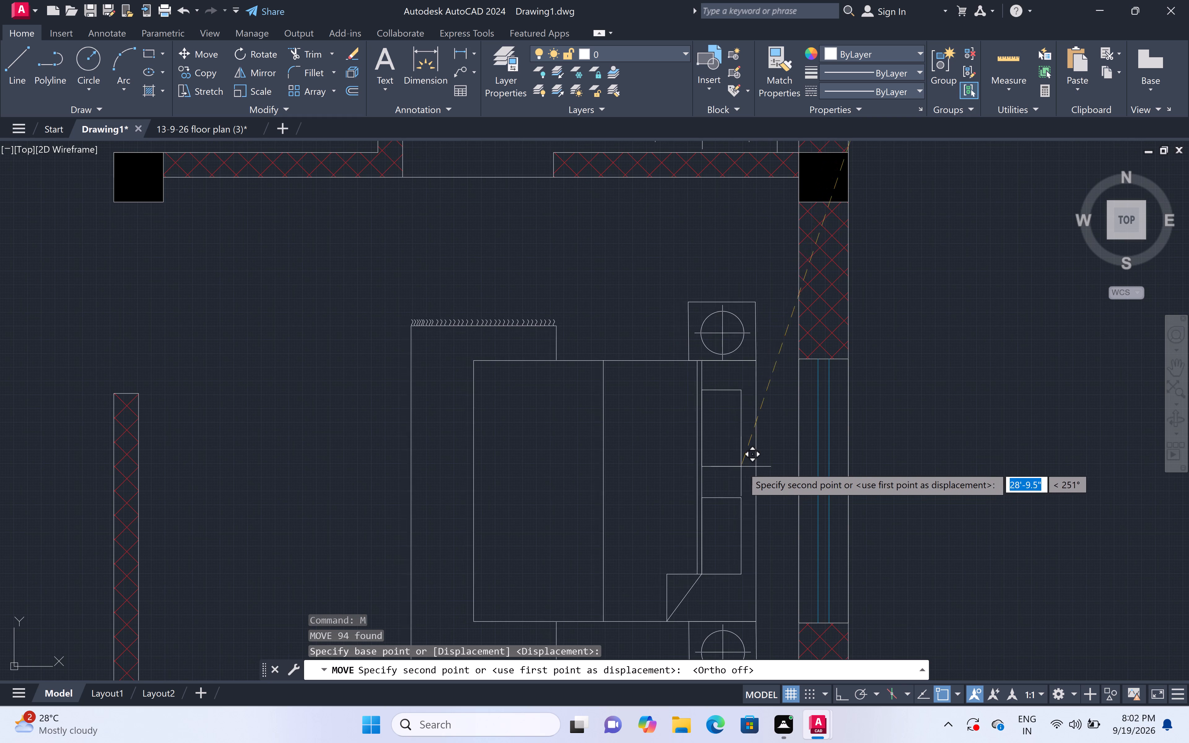
pyautogui.scroll(2, 762, 466)
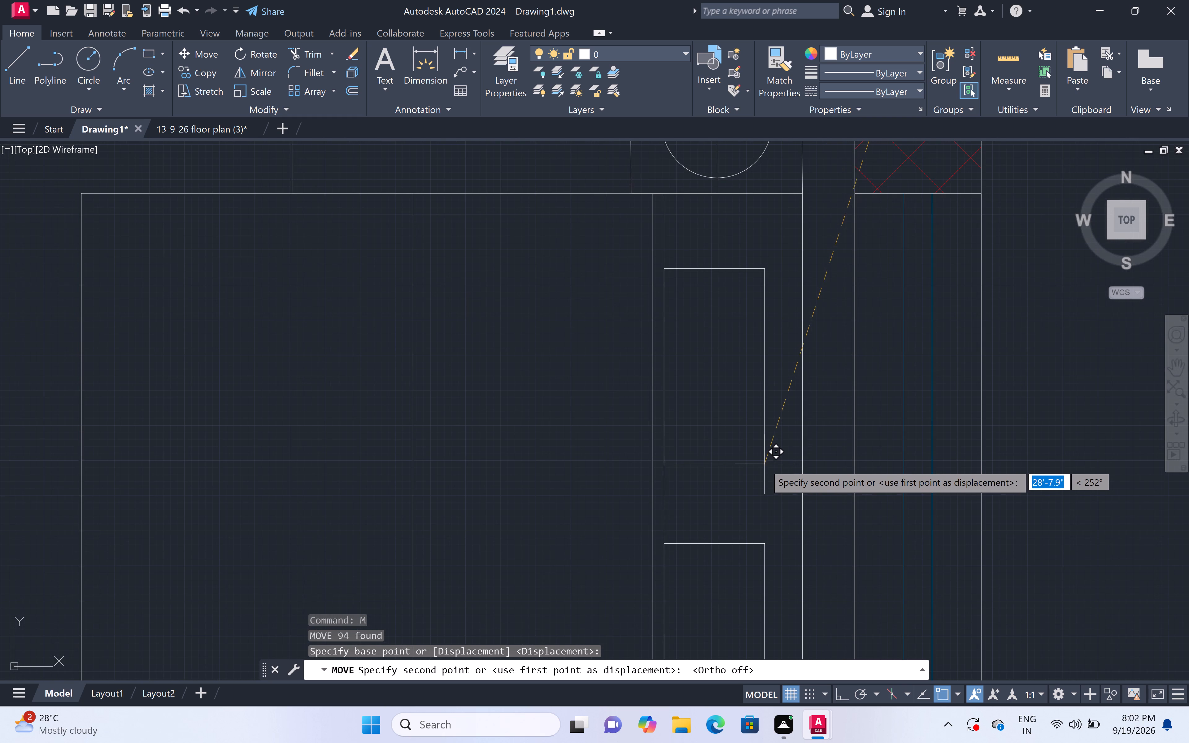
pyautogui.click(780, 466)
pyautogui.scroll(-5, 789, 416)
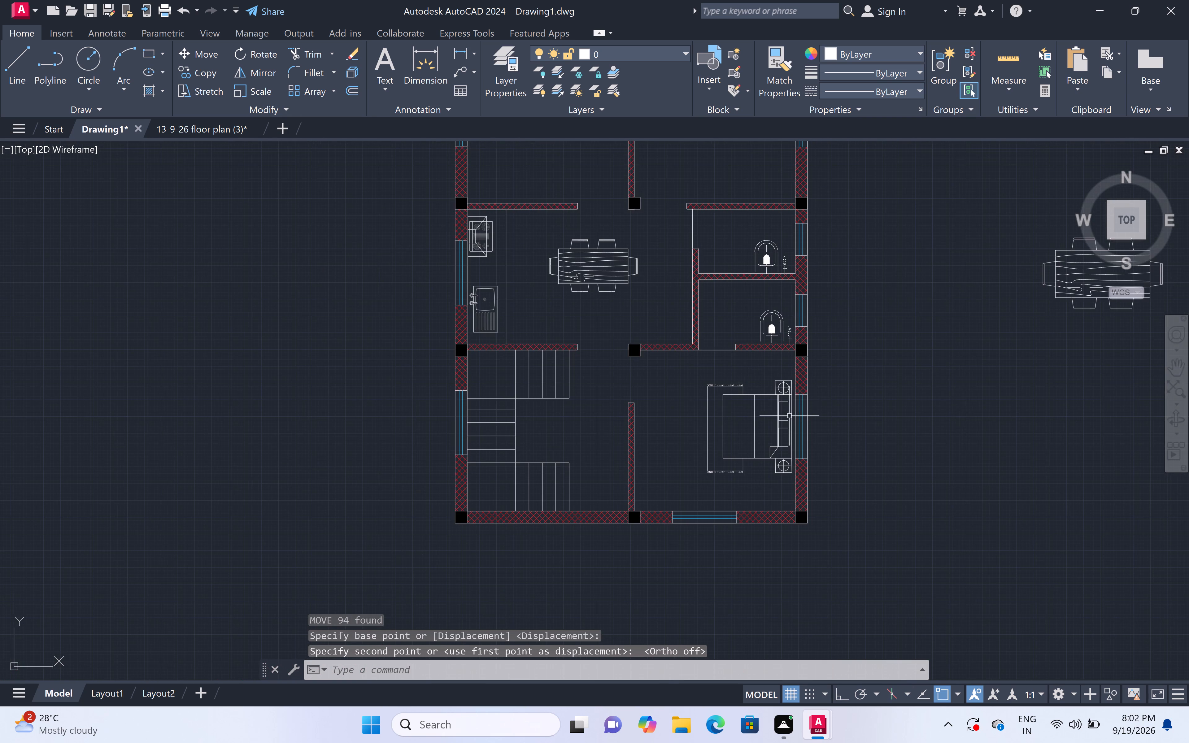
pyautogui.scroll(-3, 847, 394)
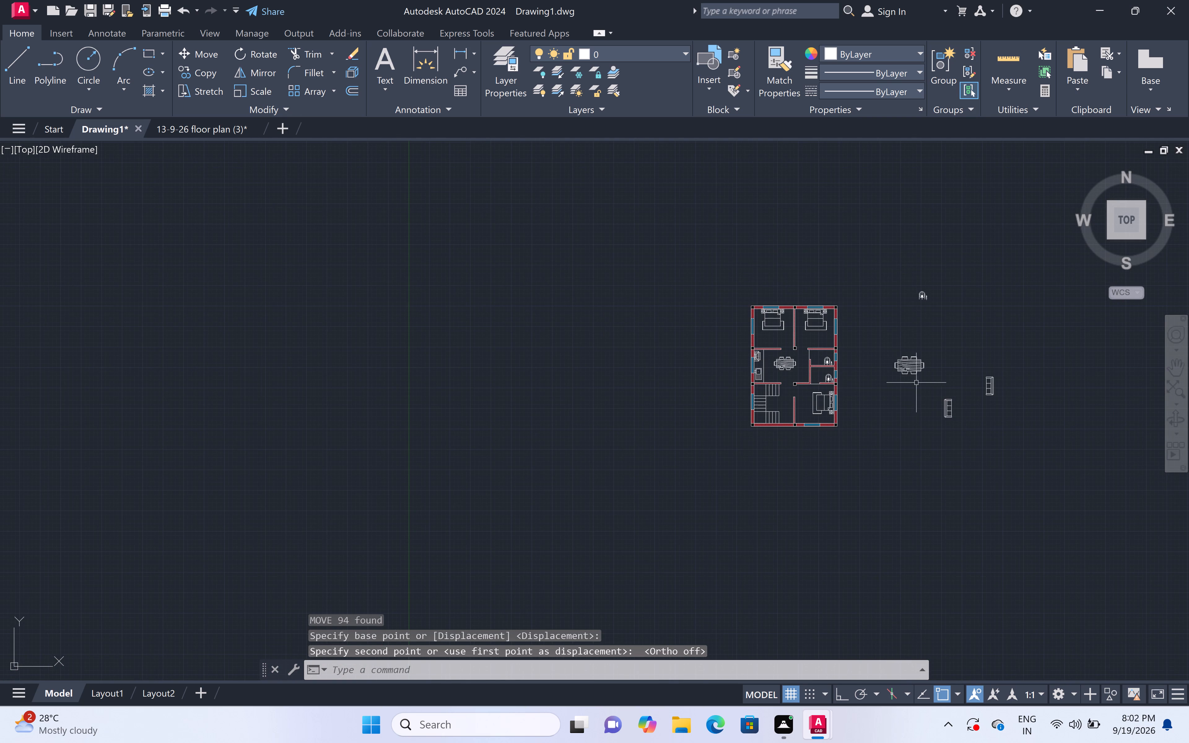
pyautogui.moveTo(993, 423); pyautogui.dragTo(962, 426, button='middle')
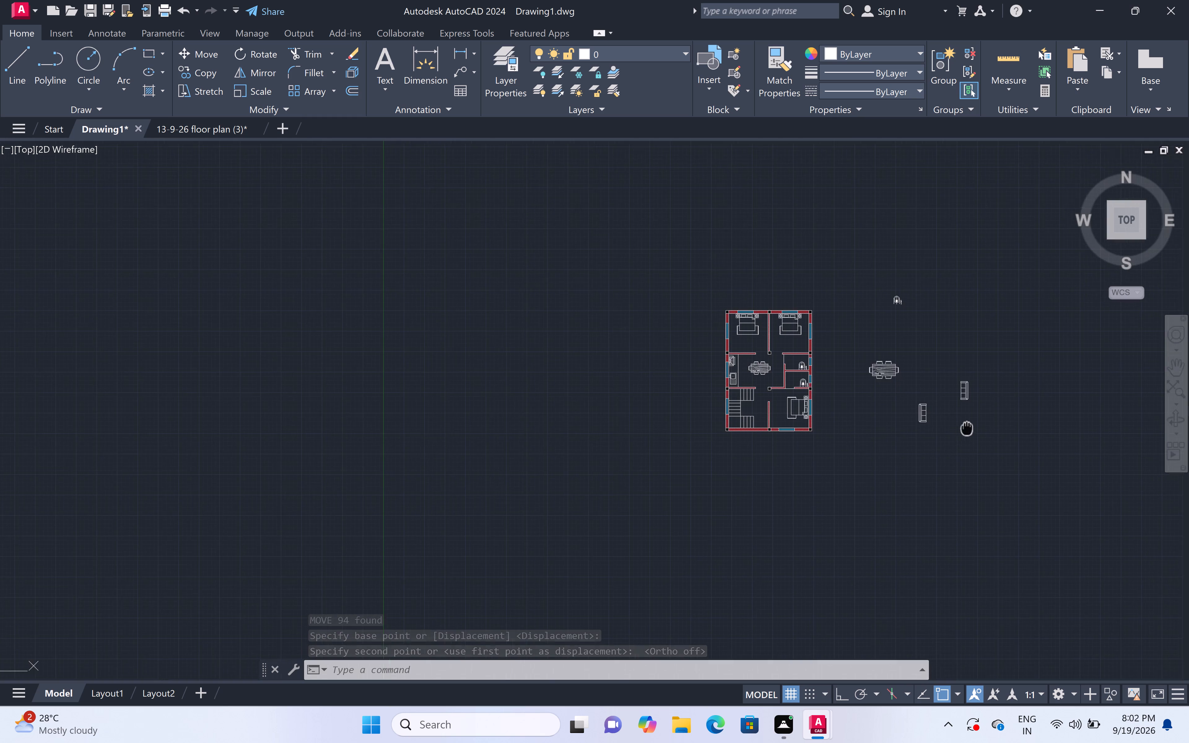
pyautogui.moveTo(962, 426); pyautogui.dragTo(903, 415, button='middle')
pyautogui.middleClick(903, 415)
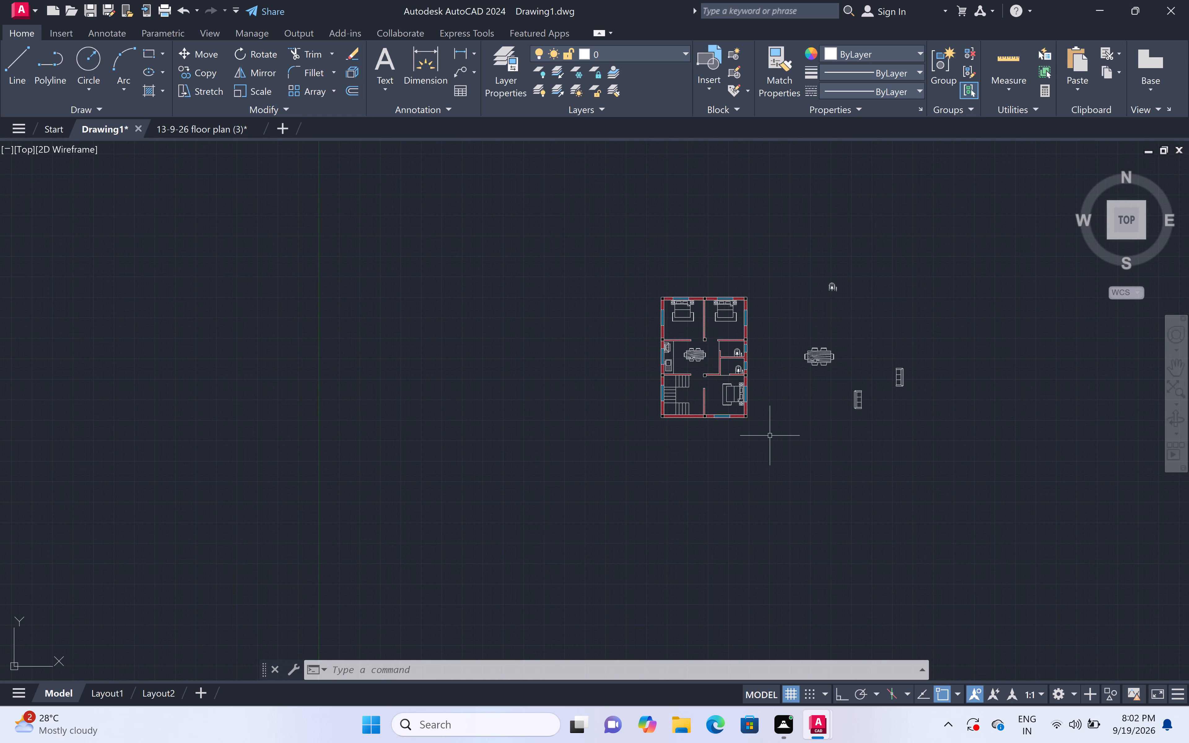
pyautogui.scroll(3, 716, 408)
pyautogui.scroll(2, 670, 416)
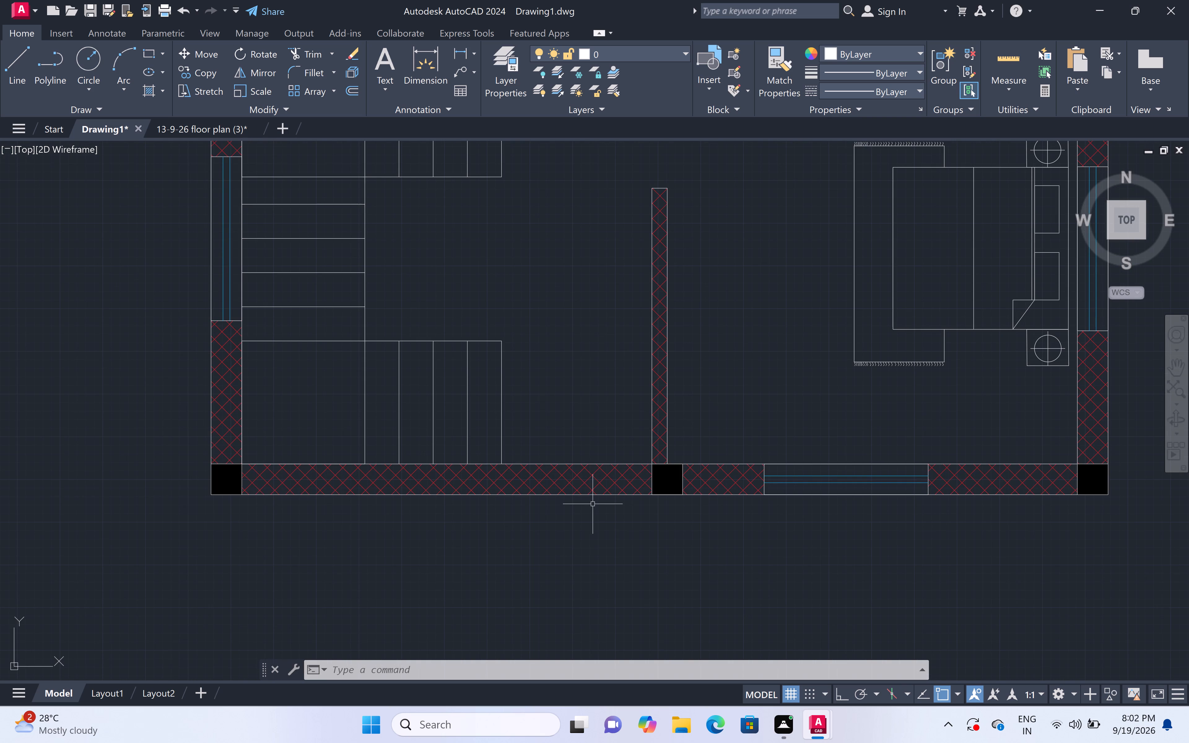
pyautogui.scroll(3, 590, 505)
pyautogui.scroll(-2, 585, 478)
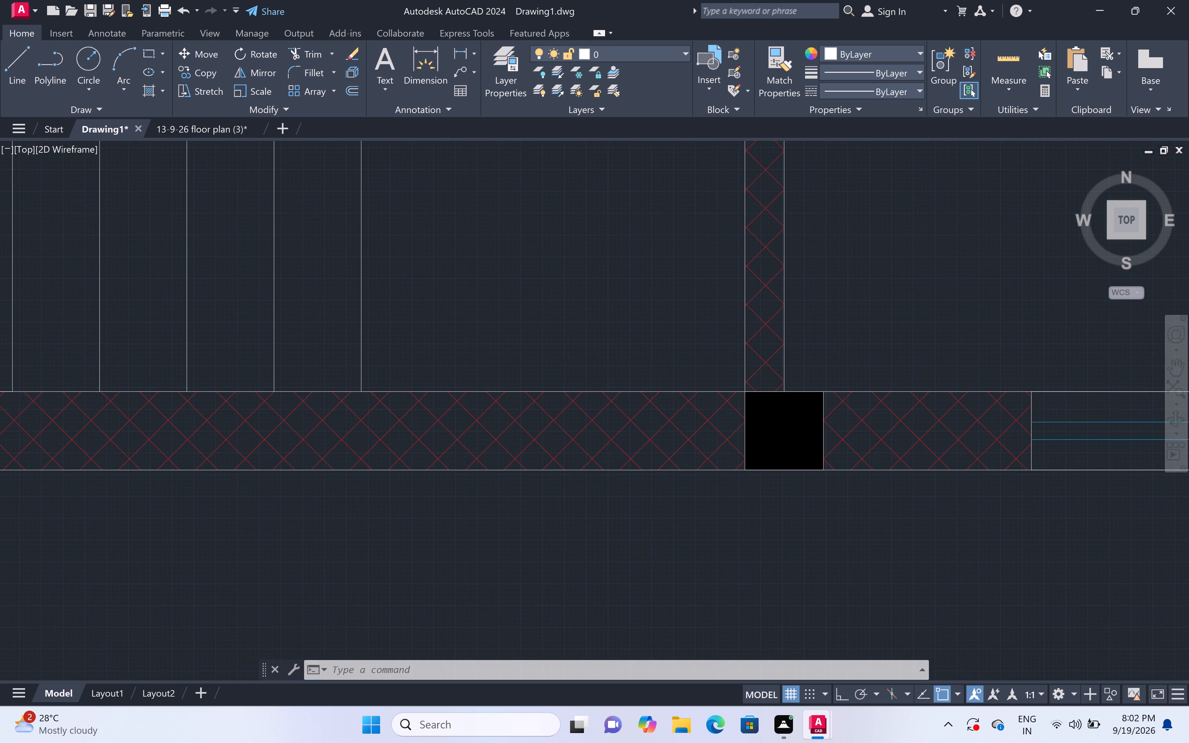
# Draw a line across the thickness of the bottom outer wall, just right of the staircase's lower flight.
pyautogui.press('l')
pyautogui.press('space')
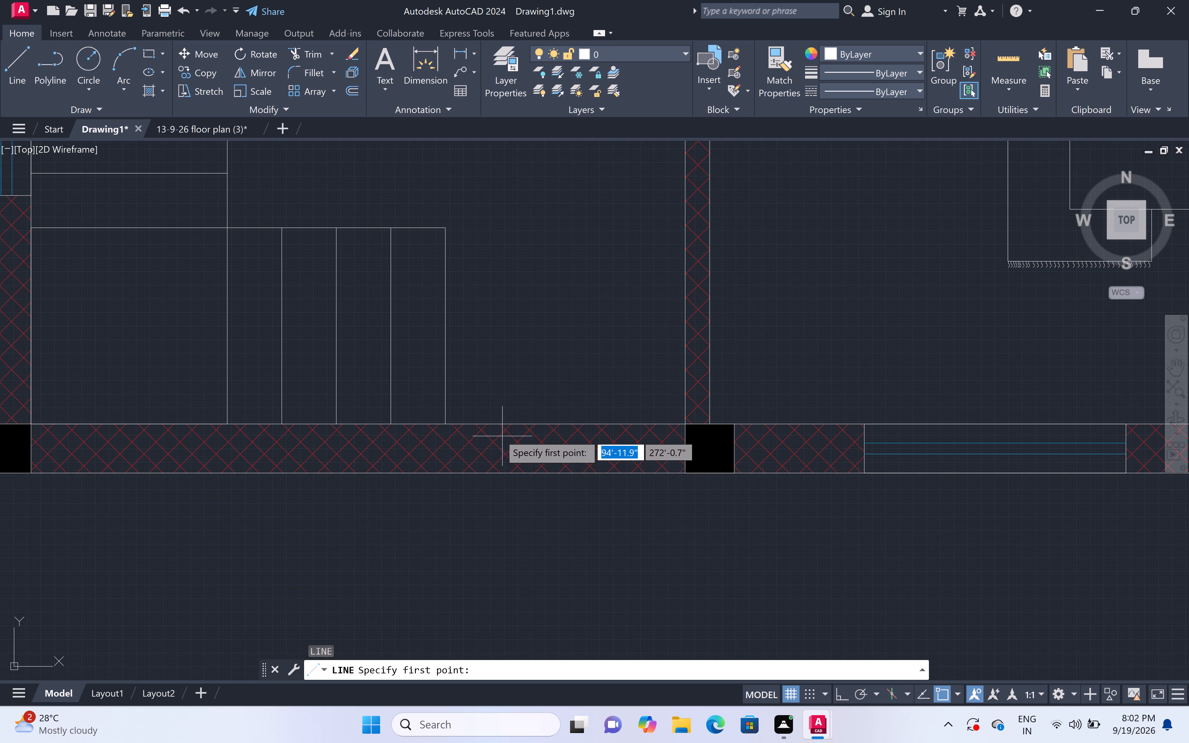
pyautogui.click(462, 425)
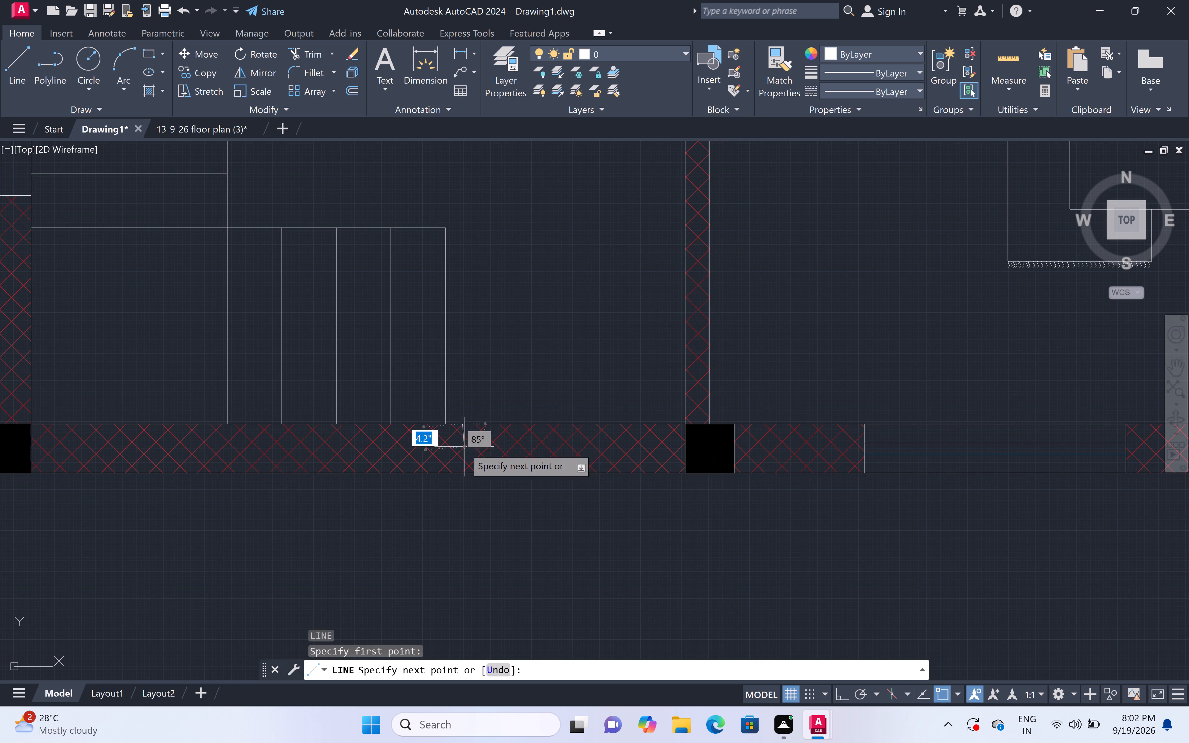
pyautogui.click(464, 469)
pyautogui.press('Escape')
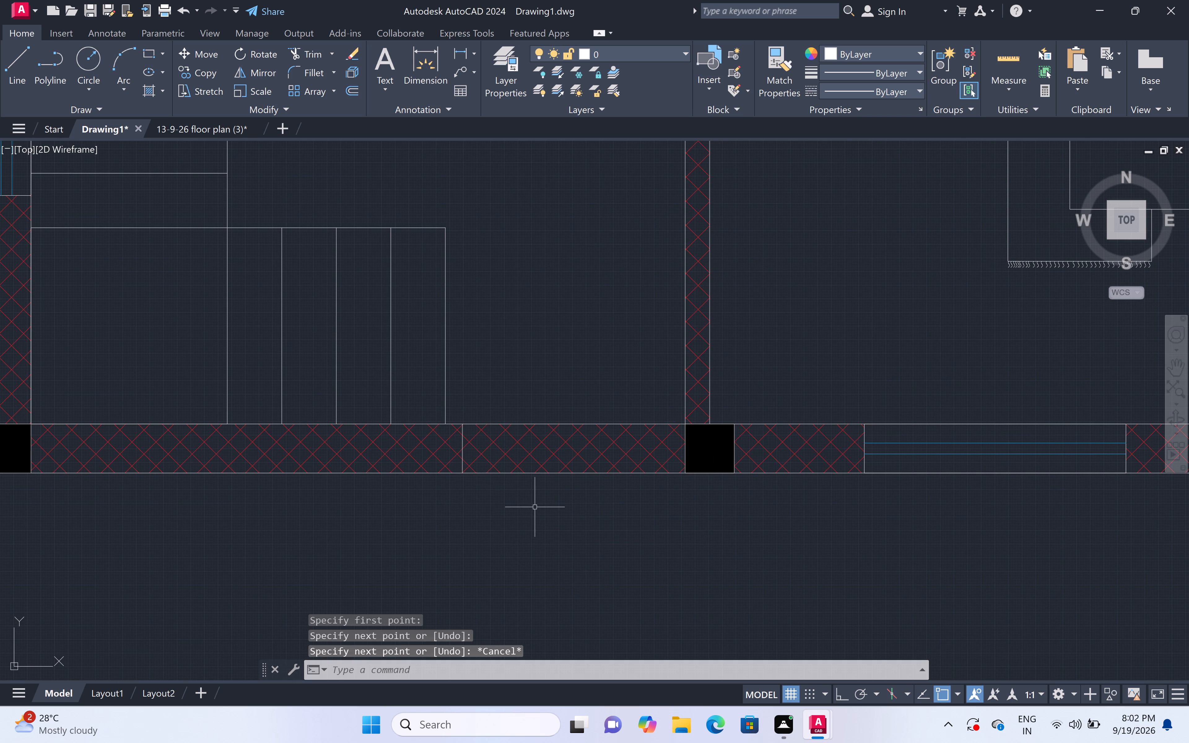
# Trim away the bottom wall's edge lines and hatch between the new line and the middle column to form the entrance opening.
pyautogui.press('t')
pyautogui.press('r')
pyautogui.press('space')
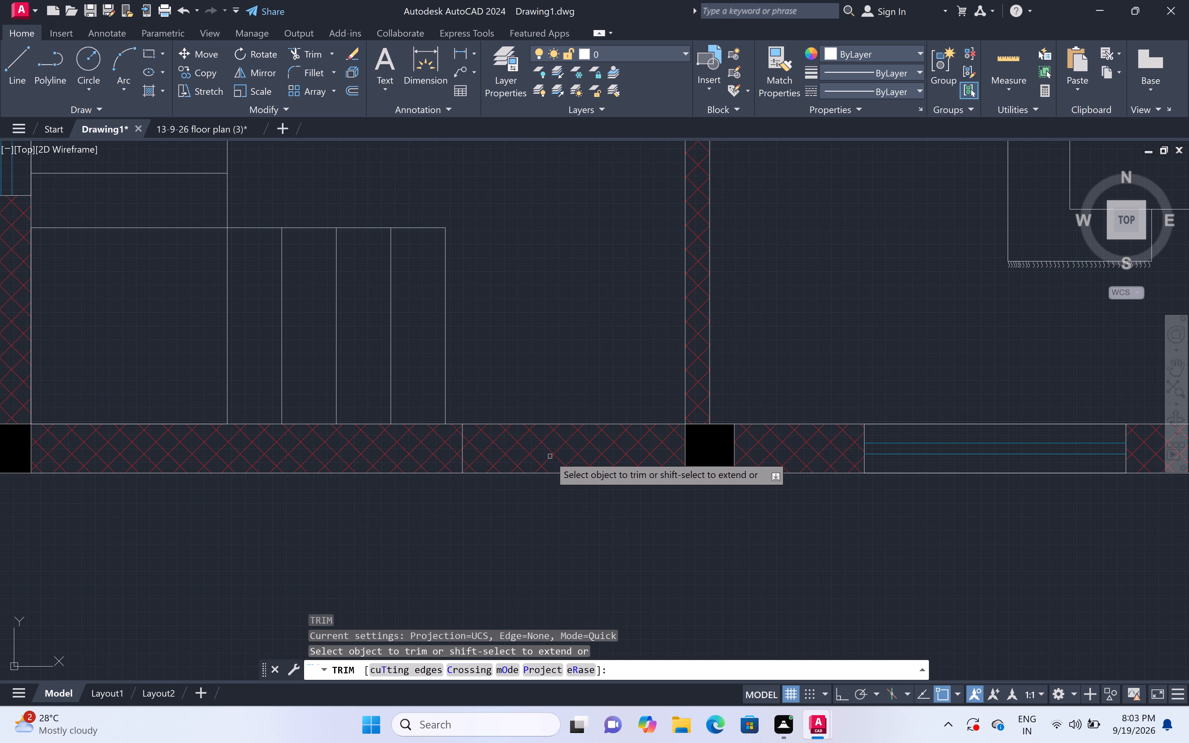
pyautogui.click(550, 455)
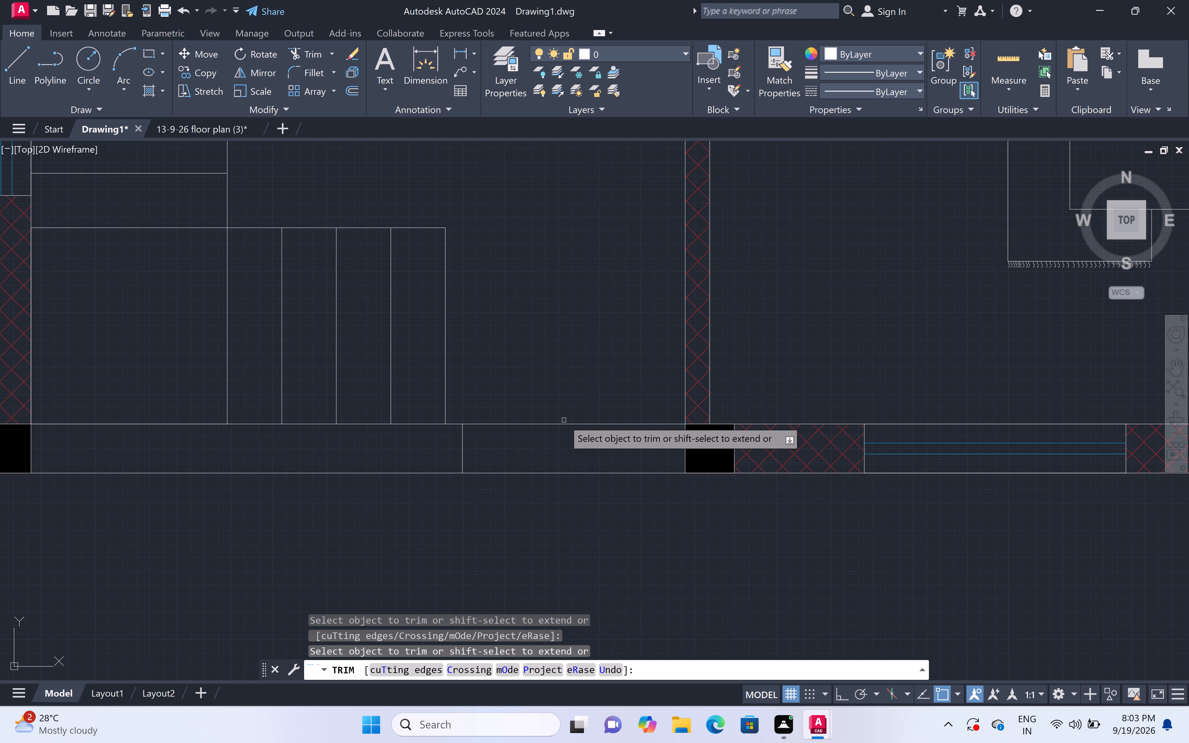
pyautogui.doubleClick(563, 407)
pyautogui.click(564, 486)
pyautogui.scroll(-2, 568, 400)
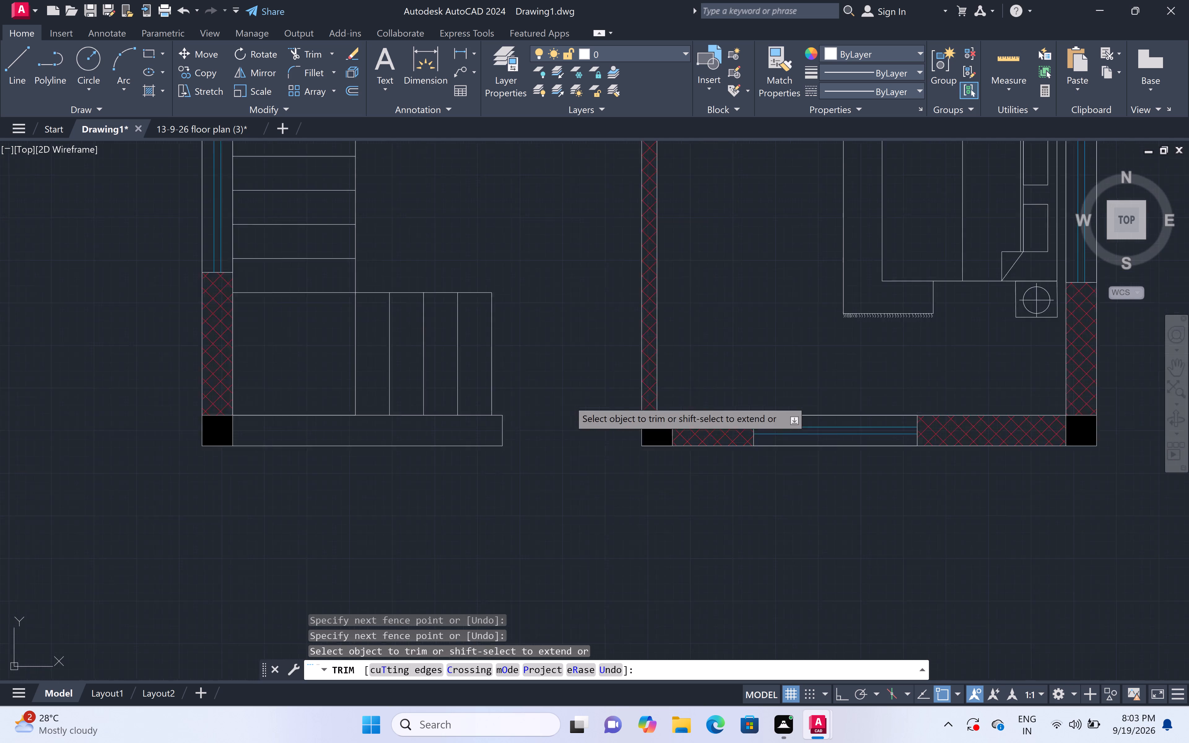
pyautogui.press('Escape')
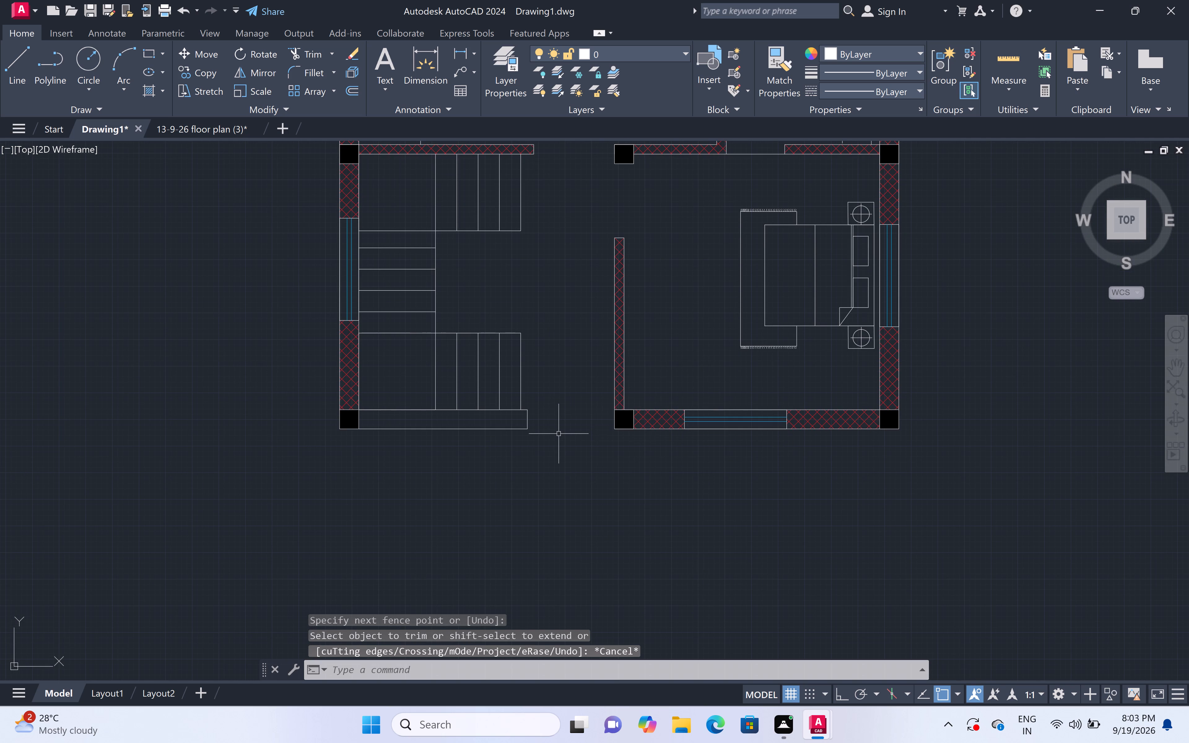
# Hatch the remaining bottom wall segment below the staircase with the red wall crosshatch at scale 25.
pyautogui.write('h')
pyautogui.press('space')
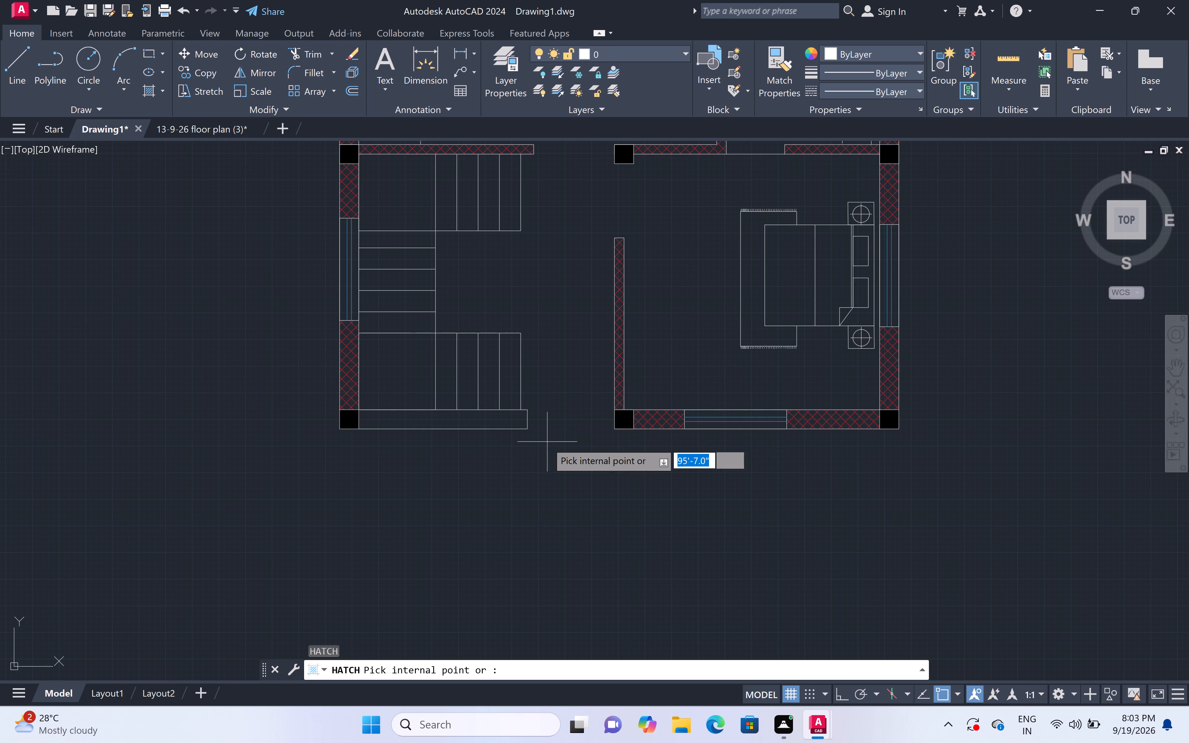
pyautogui.doubleClick(436, 423)
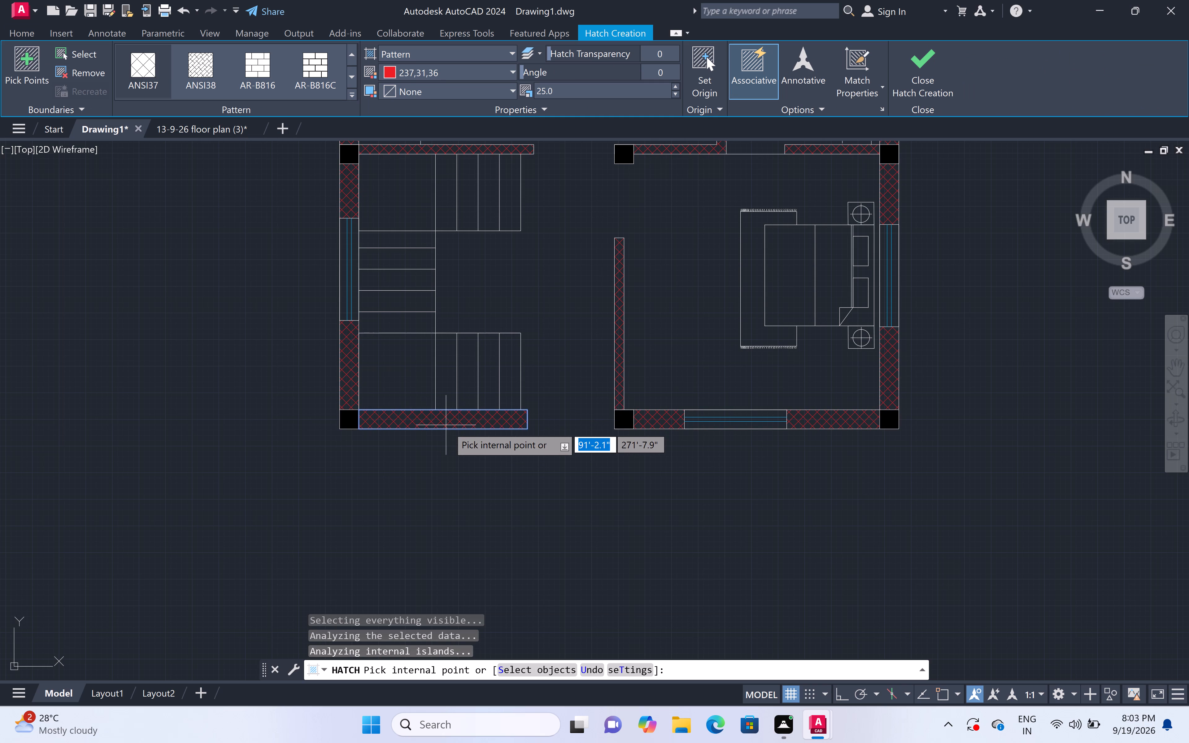
pyautogui.press('Escape')
# Delete the spare toilet, dining set and two sofa blocks lying beside the plan.
pyautogui.scroll(-3, 520, 440)
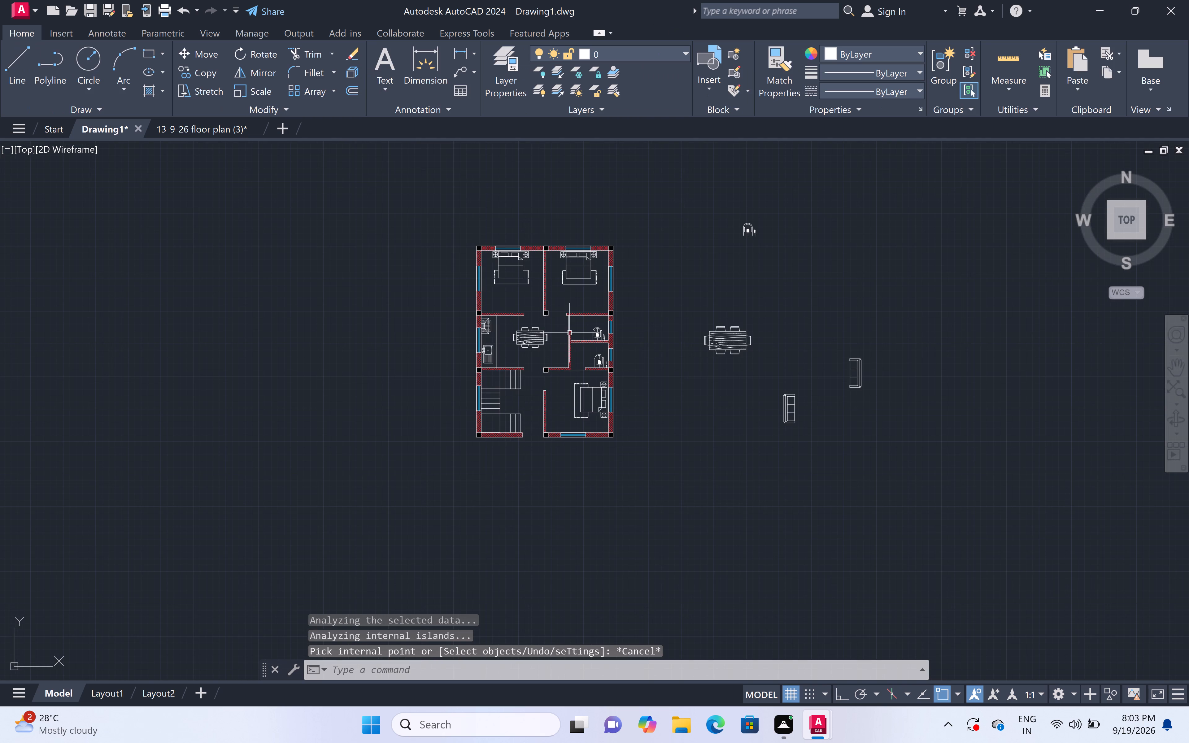
pyautogui.doubleClick(925, 186)
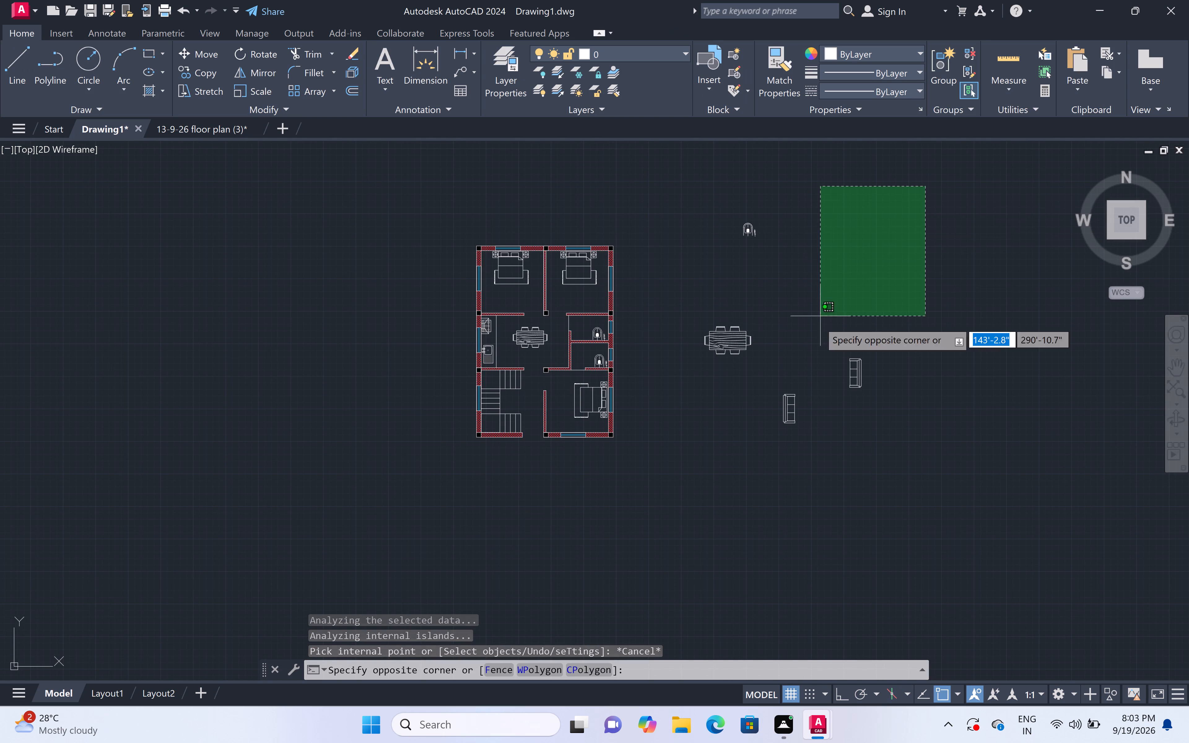
pyautogui.doubleClick(681, 467)
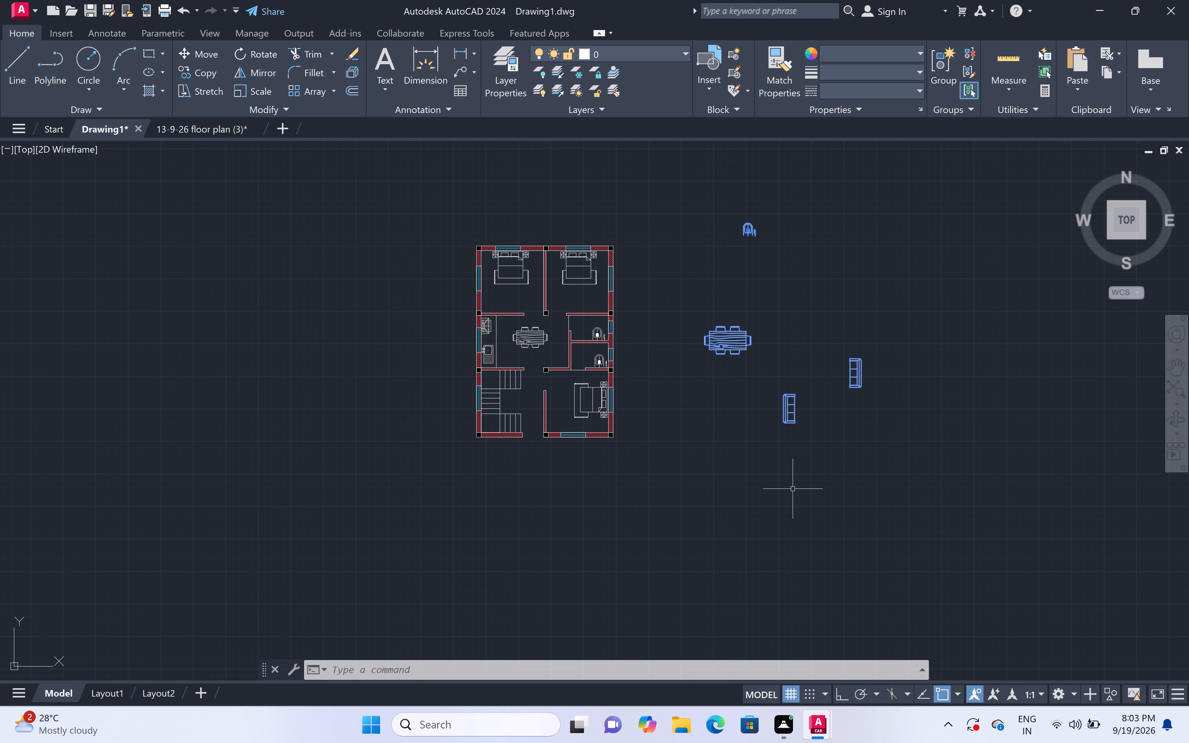
pyautogui.press('Delete')
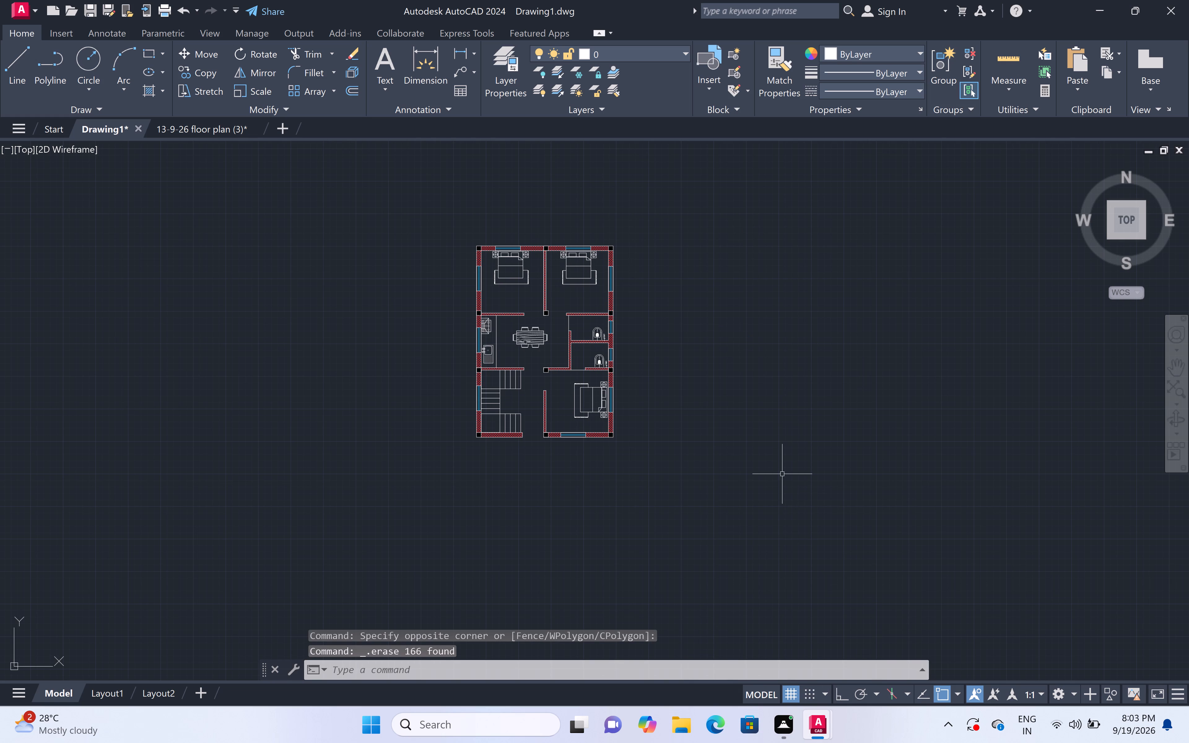
# Add multiline text "D" at the doorway between the upper-left bedroom and the dining area.
pyautogui.scroll(2, 435, 229)
pyautogui.scroll(-1, 435, 228)
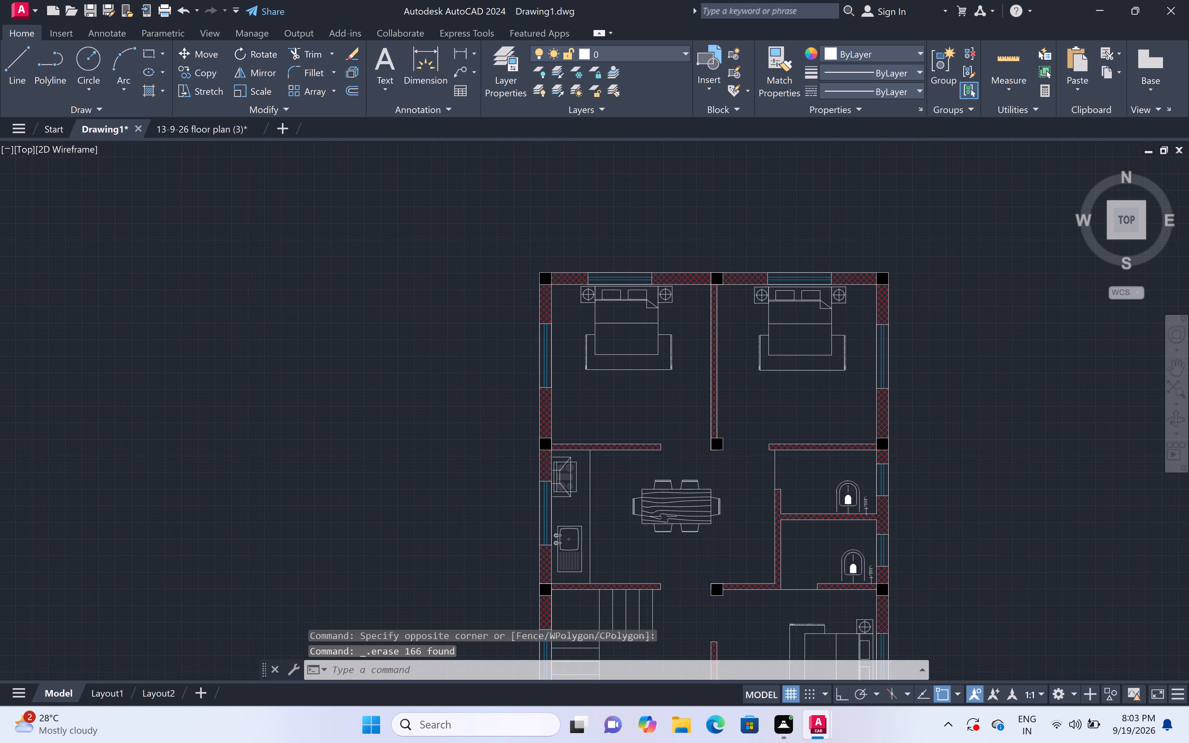
pyautogui.scroll(1, 394, 367)
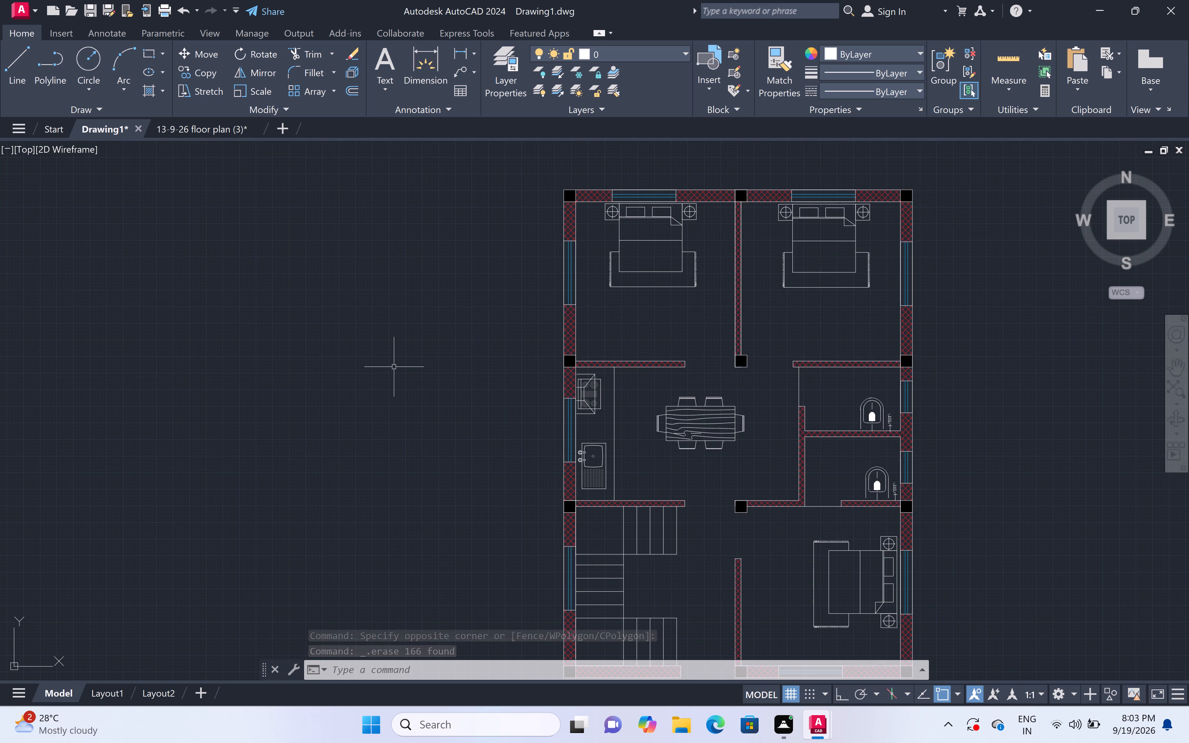
pyautogui.scroll(-1, 394, 367)
pyautogui.press('m')
pyautogui.write('t')
pyautogui.press('space')
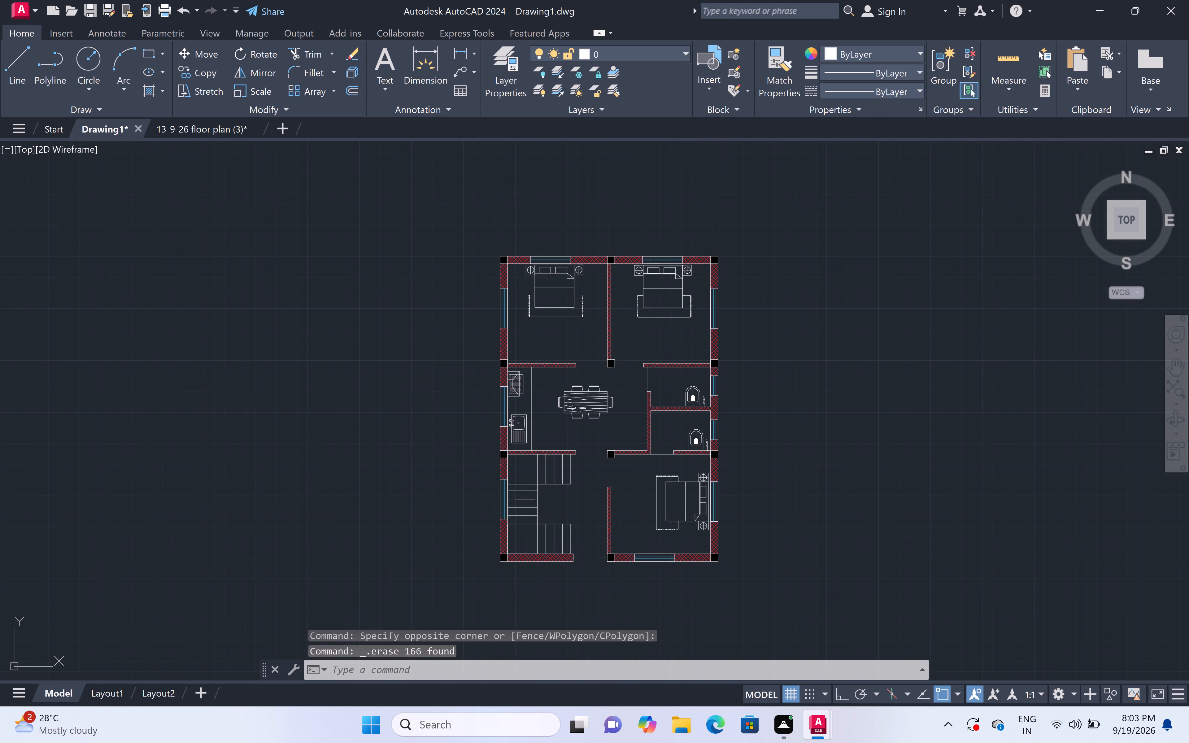
pyautogui.scroll(4, 590, 365)
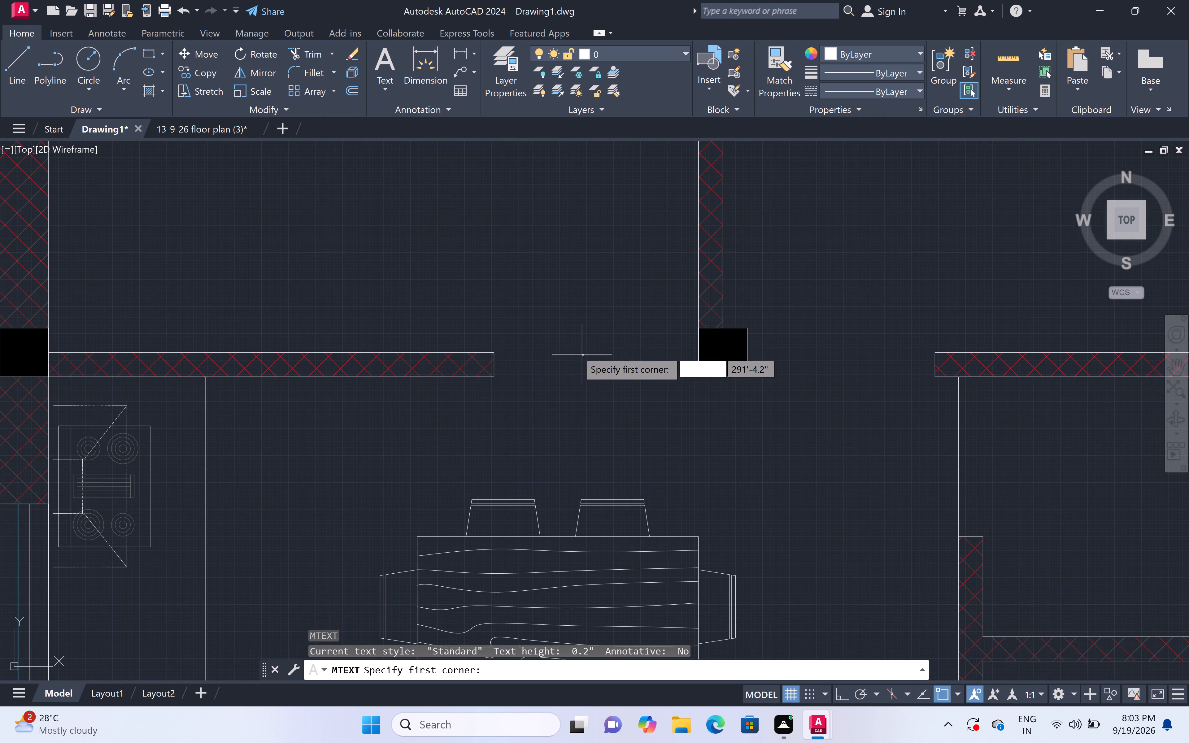
pyautogui.click(542, 323)
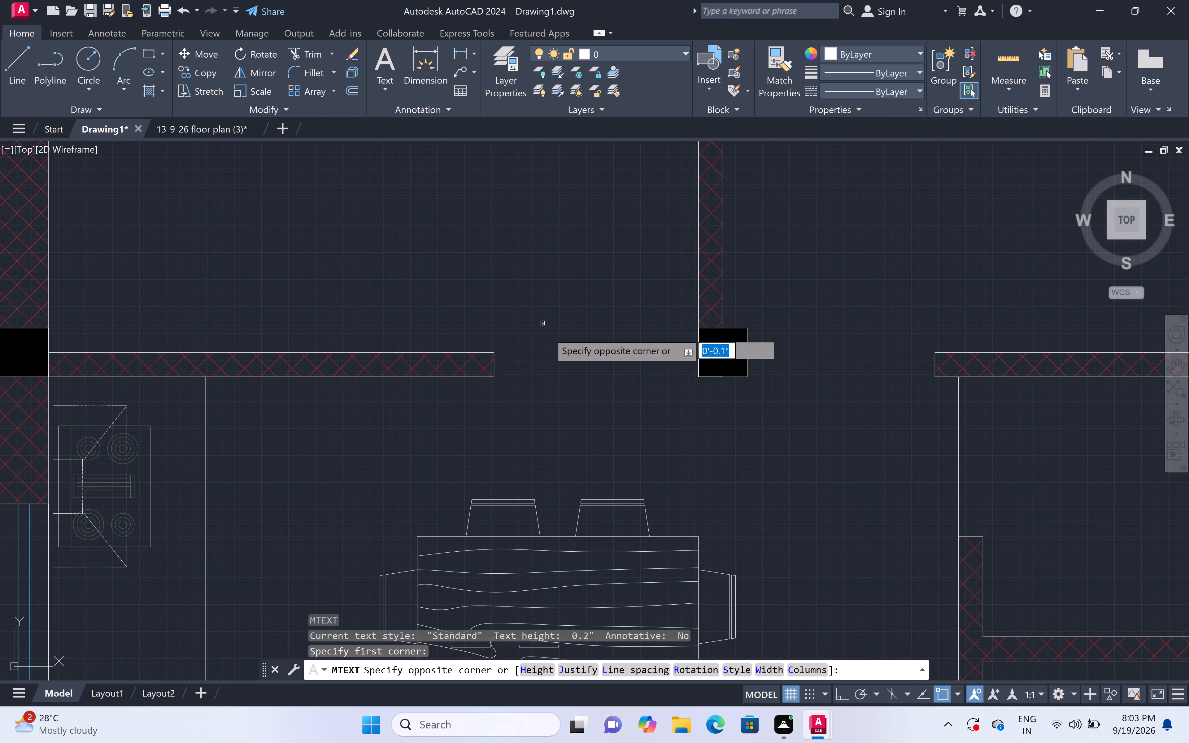
pyautogui.doubleClick(639, 390)
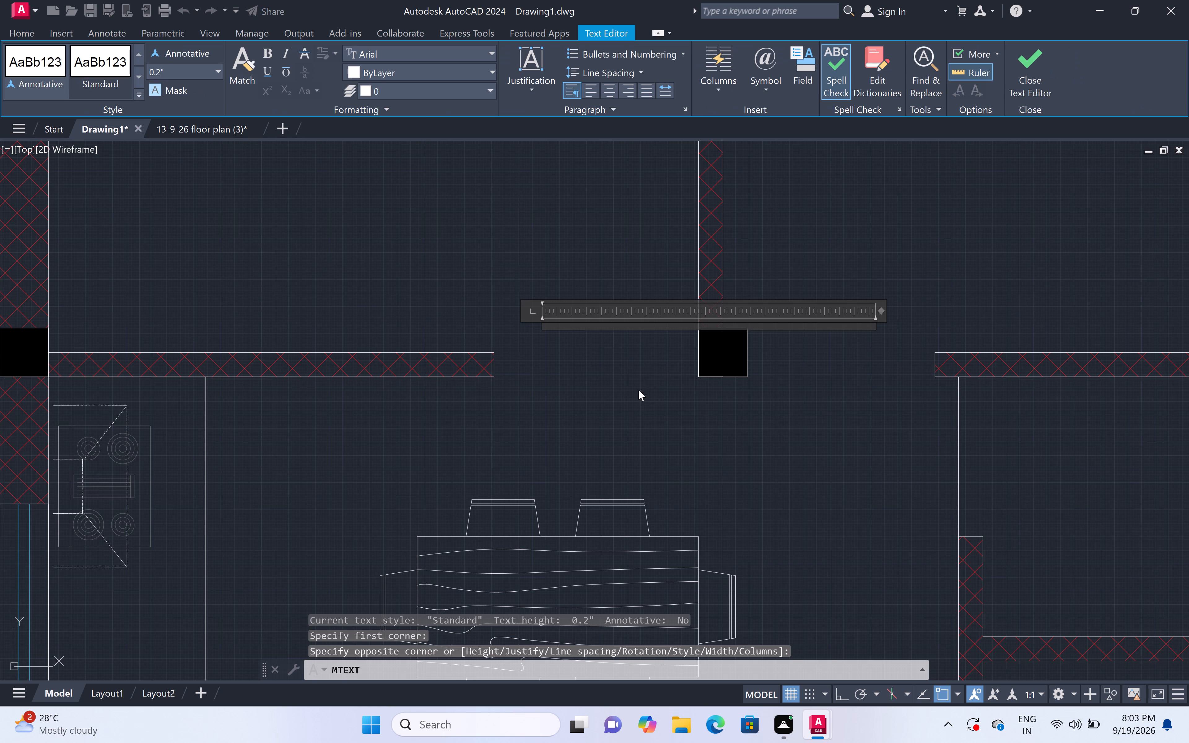
pyautogui.press('d')
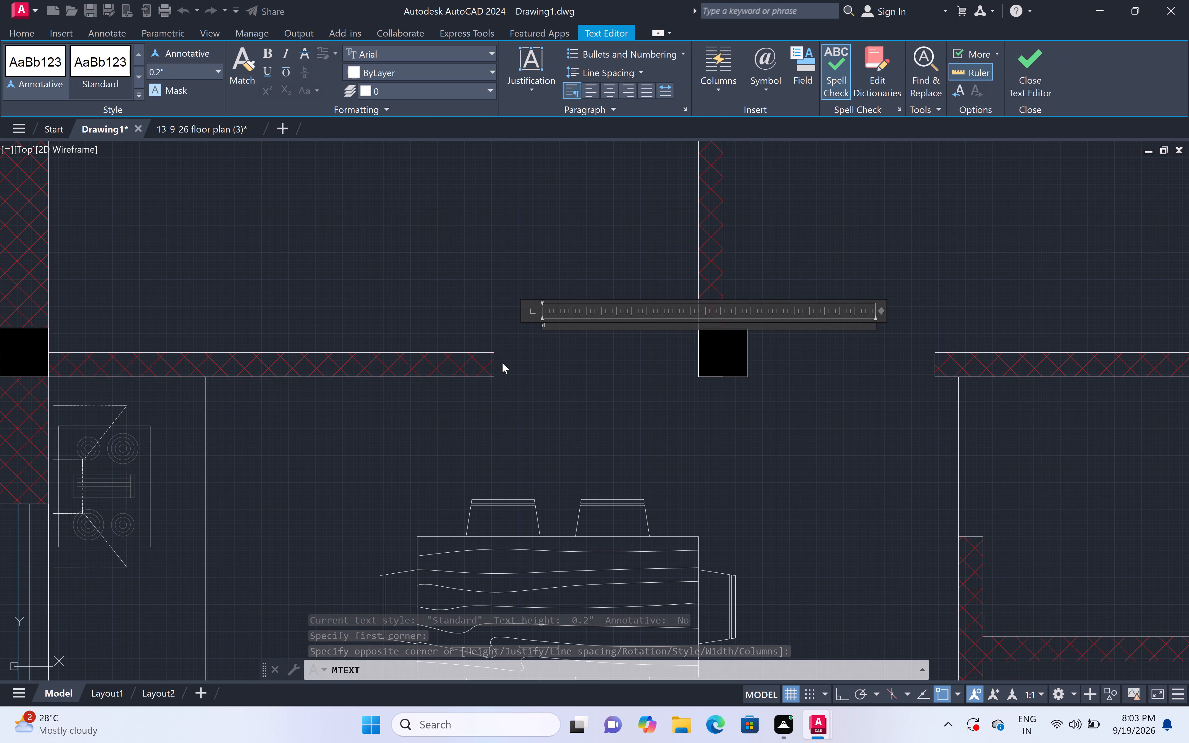
pyautogui.press('BackSpace')
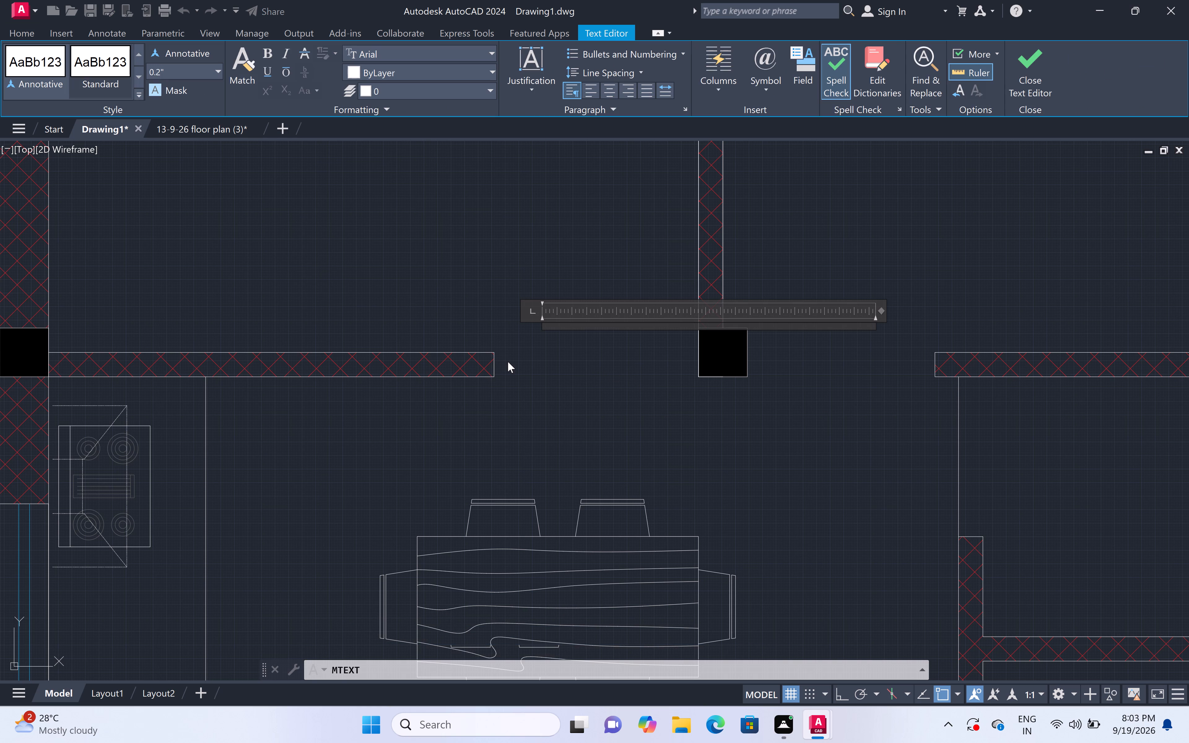
pyautogui.write('D')
pyautogui.press('space')
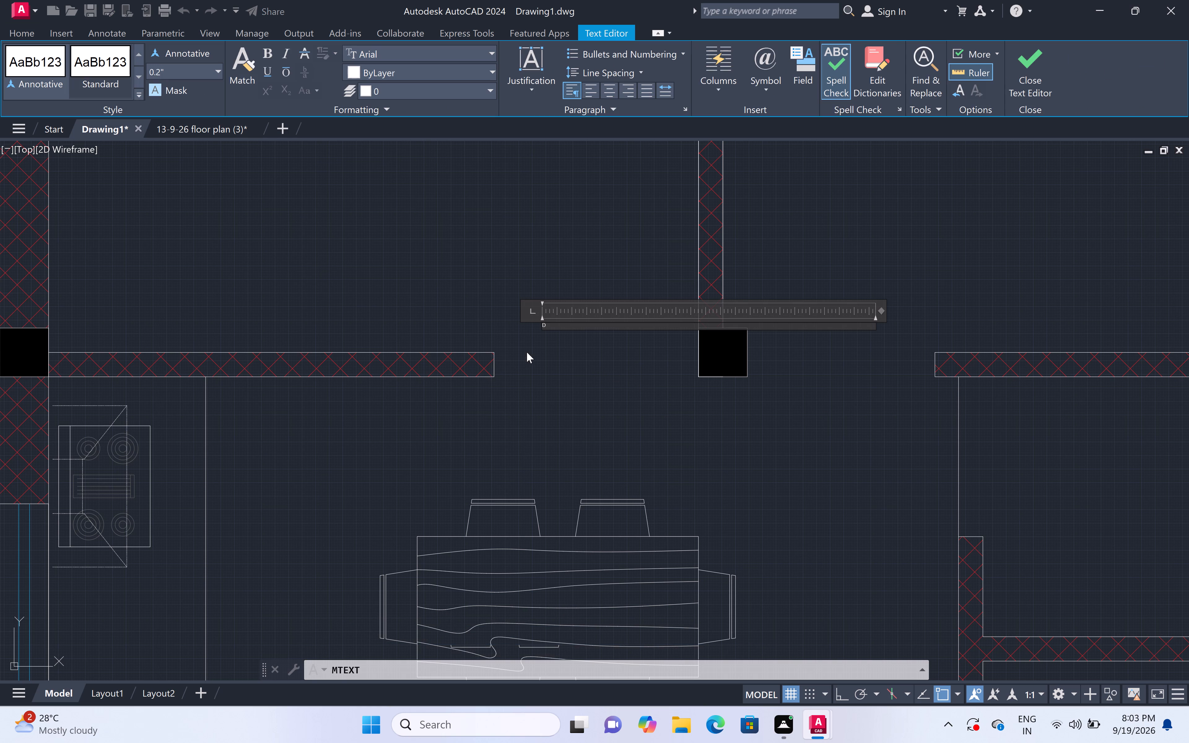
pyautogui.doubleClick(527, 352)
# Set the text height of the "D" door label to 6".
pyautogui.click(530, 306)
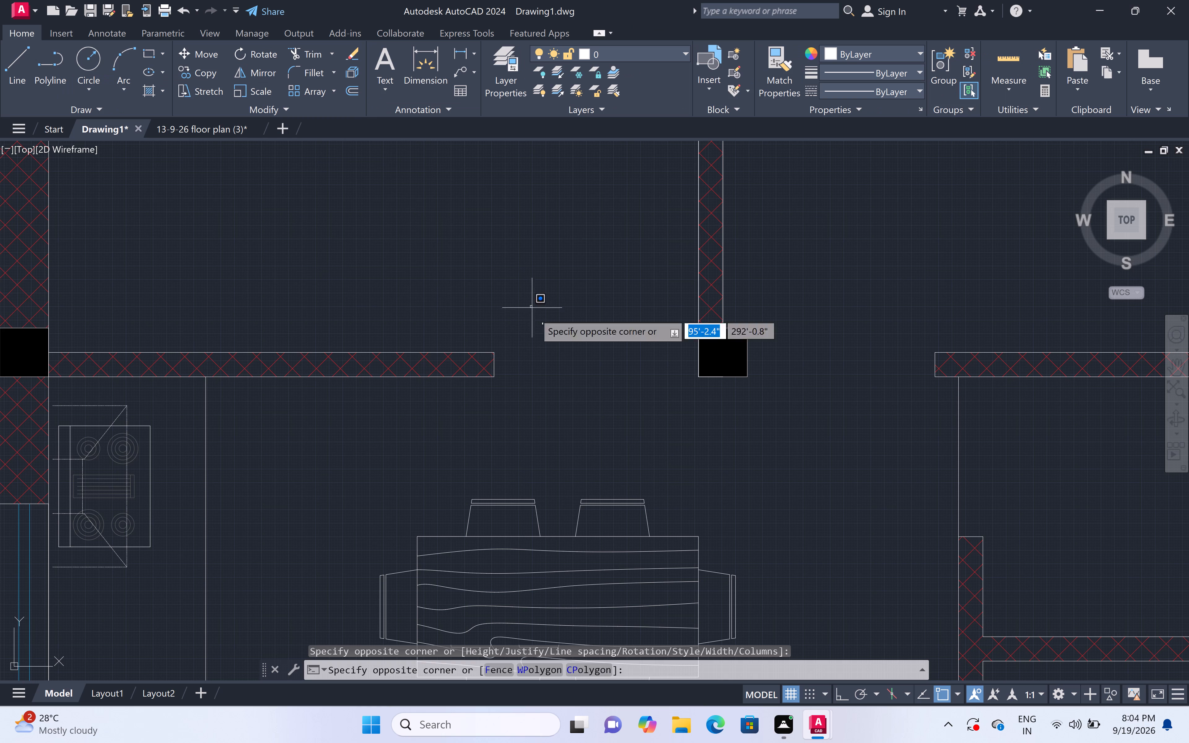
pyautogui.doubleClick(560, 354)
pyautogui.rightClick(499, 267)
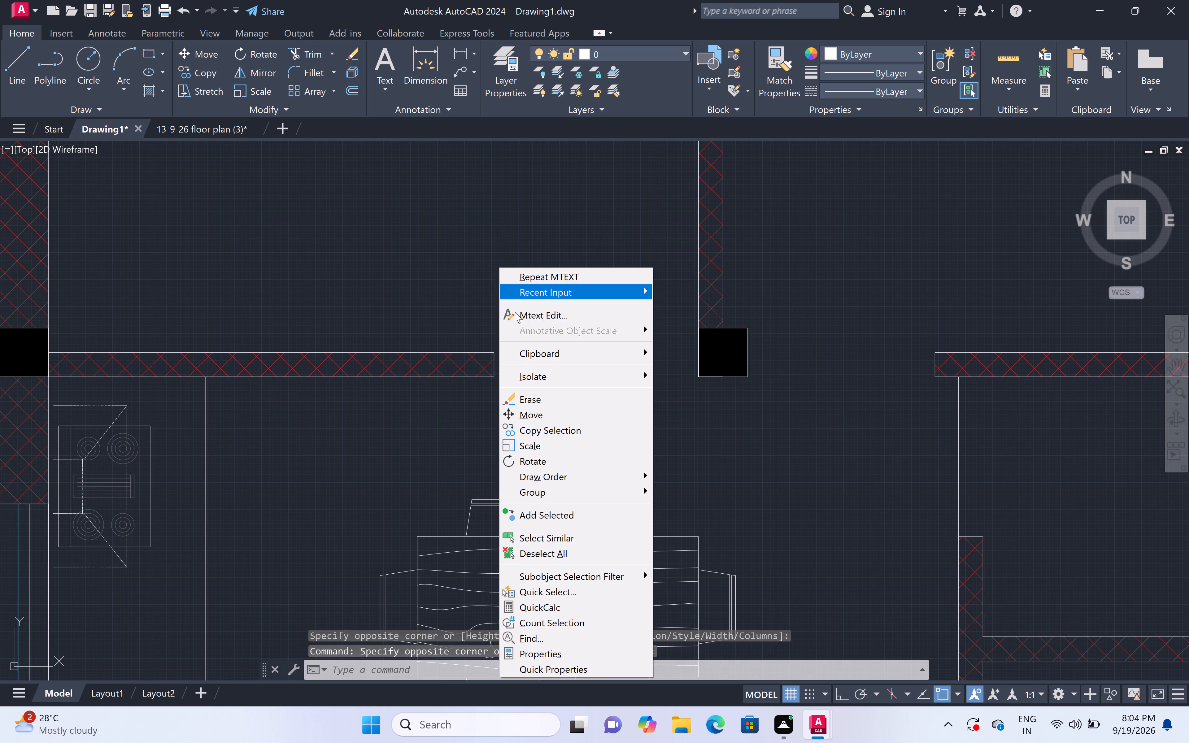
pyautogui.click(547, 651)
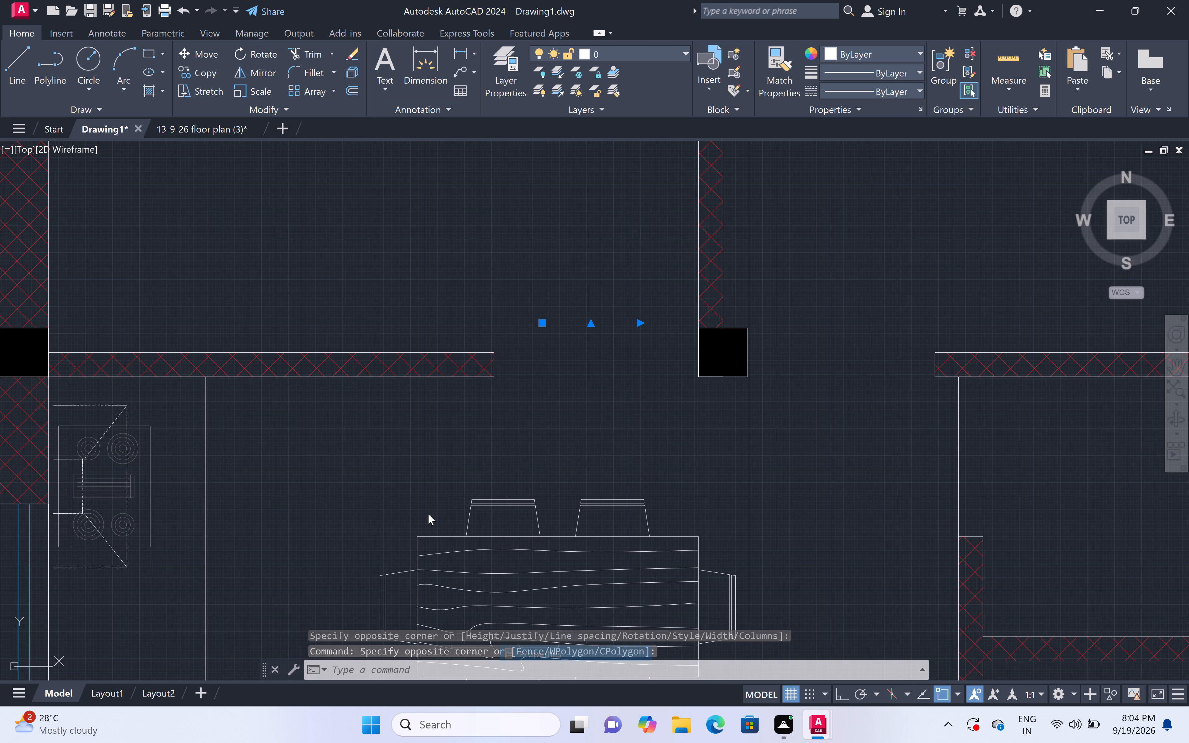
pyautogui.doubleClick(138, 351)
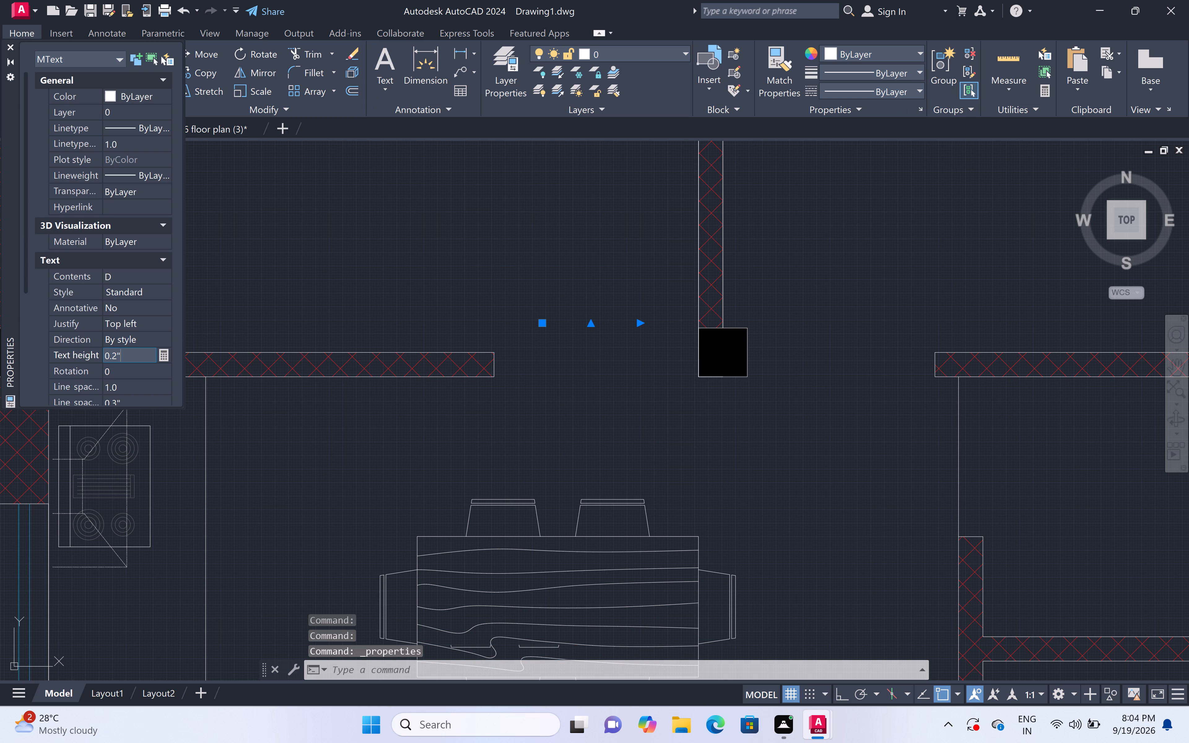
pyautogui.press('BackSpace')
pyautogui.press('BackSpace')
pyautogui.press('BackSpace')
pyautogui.press('BackSpace')
pyautogui.press('BackSpace')
pyautogui.press('BackSpace')
pyautogui.press('BackSpace')
pyautogui.press('BackSpace')
pyautogui.press('BackSpace')
pyautogui.press('BackSpace')
pyautogui.press('BackSpace')
pyautogui.press('BackSpace')
pyautogui.press('BackSpace')
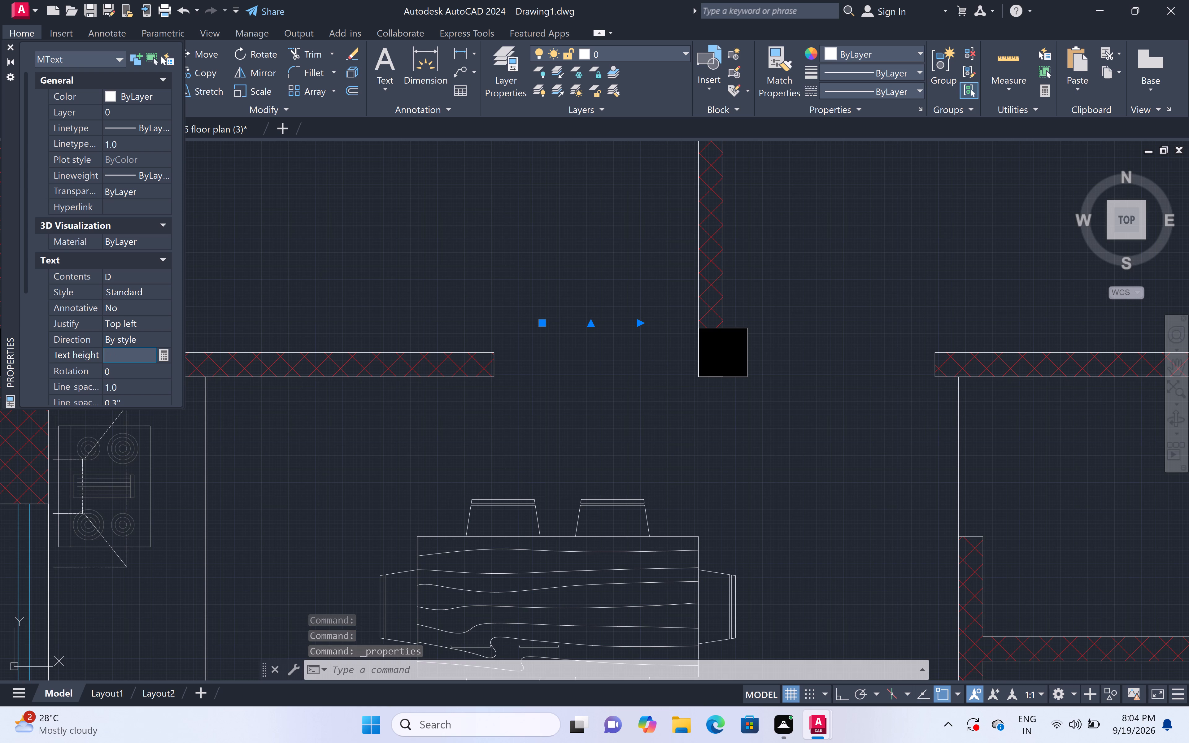
pyautogui.write('6"')
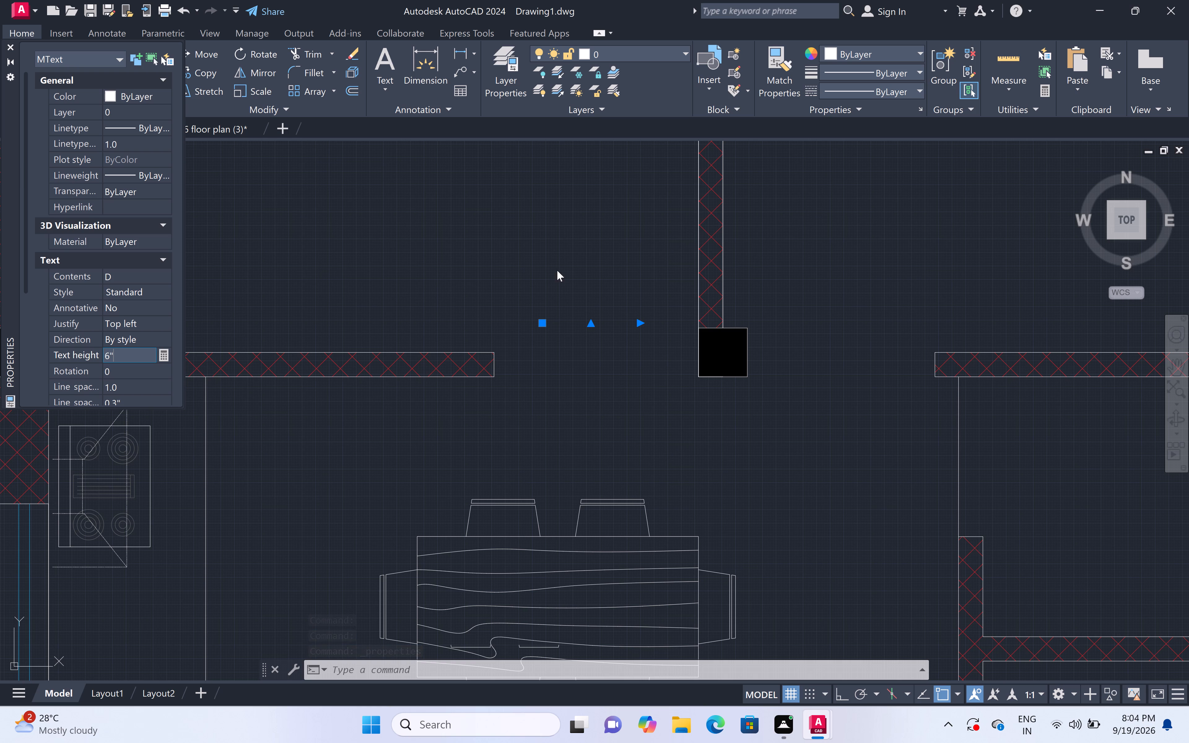
pyautogui.click(597, 370)
pyautogui.press('Escape')
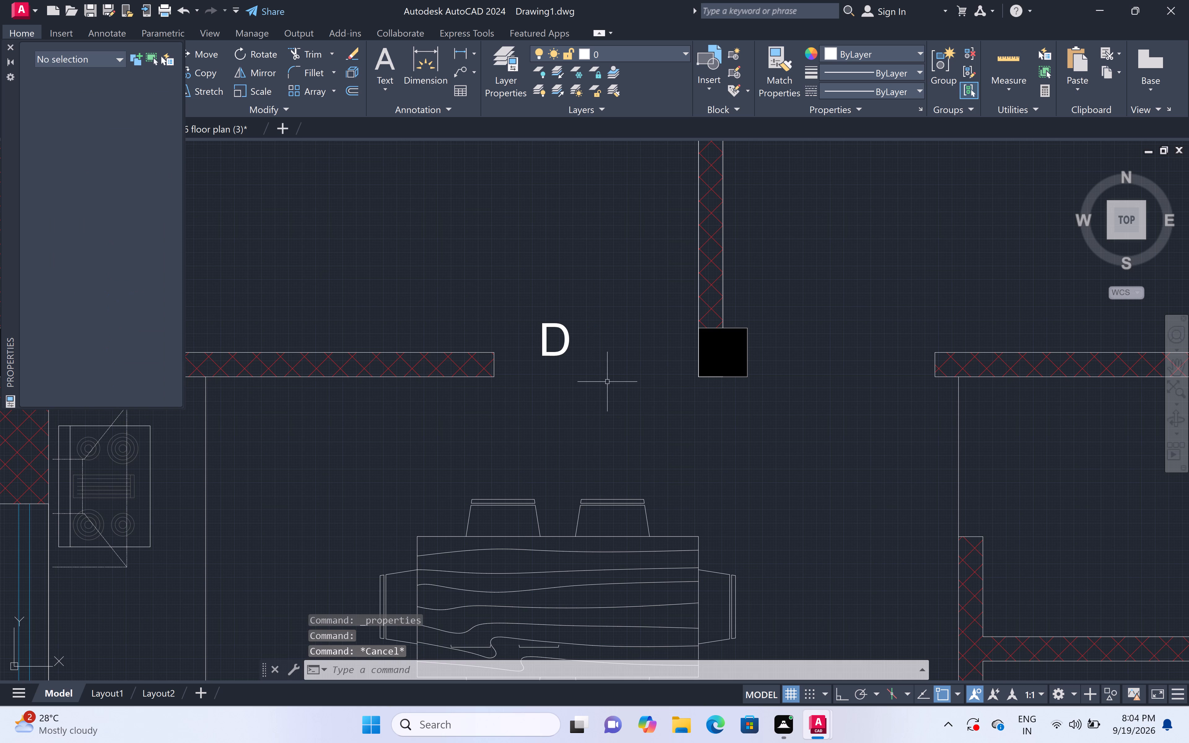
# Move the "D" label into the upper-left bedroom doorway so it sits in line with the wall.
pyautogui.click(546, 354)
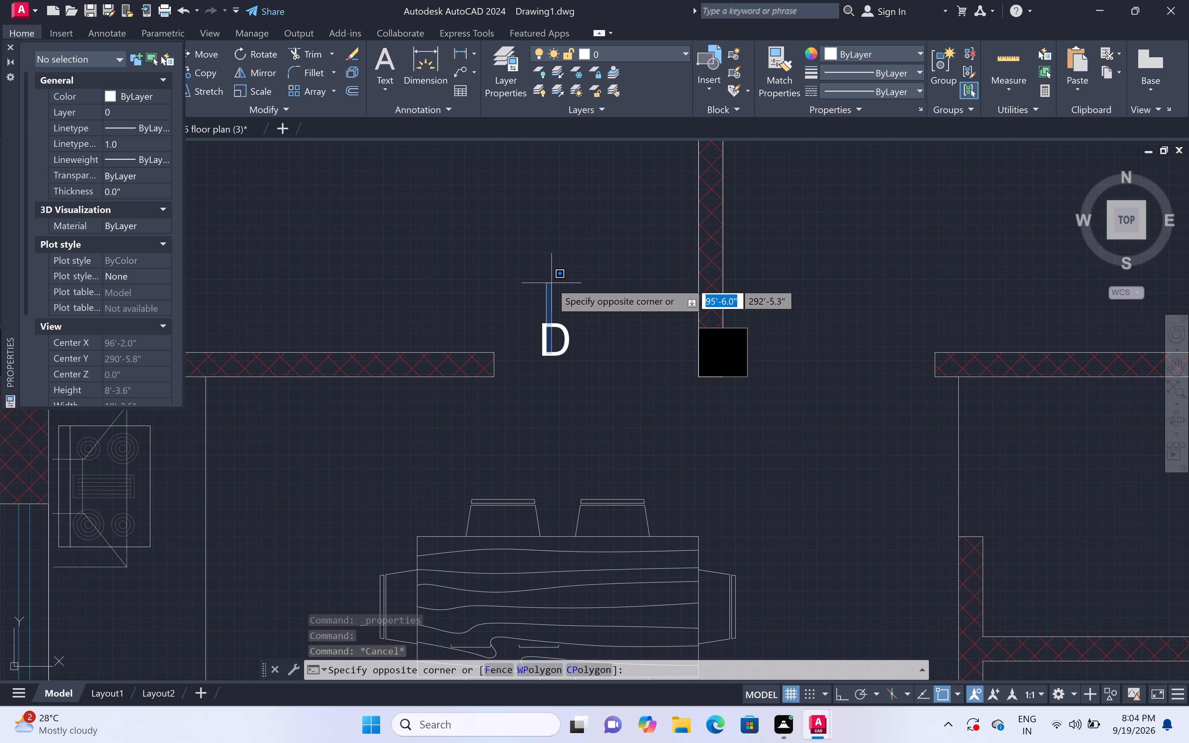
pyautogui.click(551, 283)
pyautogui.doubleClick(593, 287)
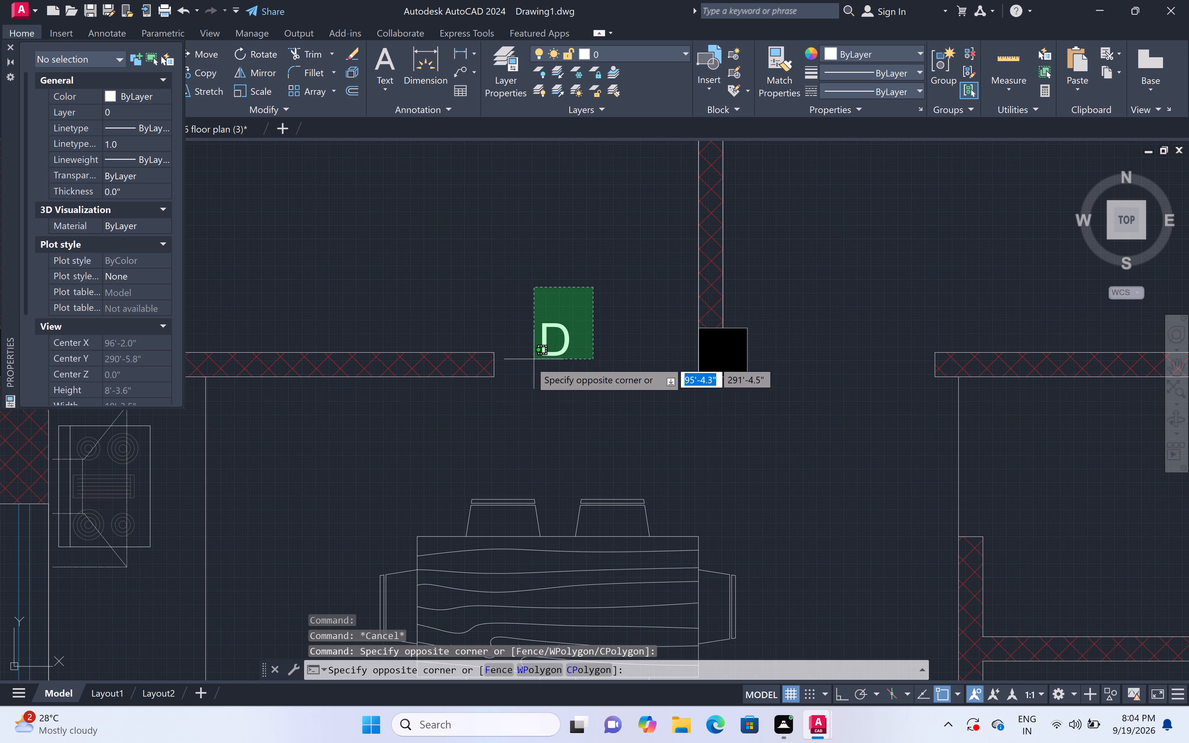
pyautogui.click(516, 377)
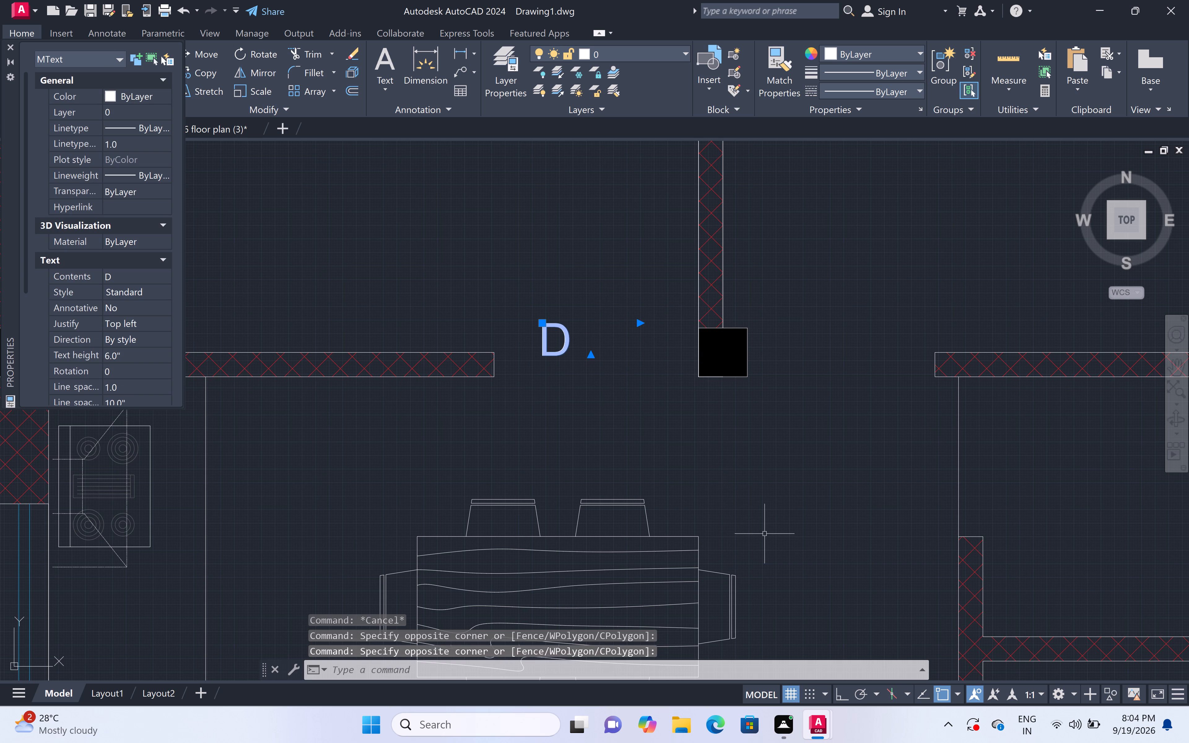
pyautogui.write('M')
pyautogui.press('space')
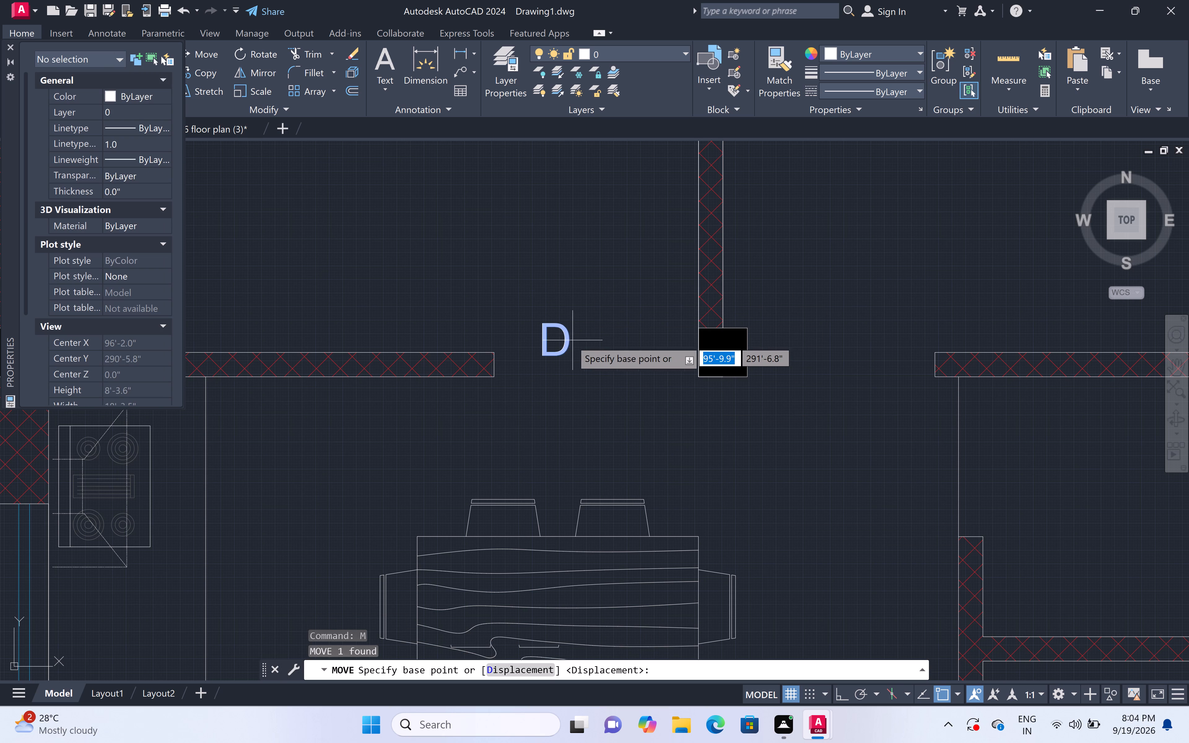
pyautogui.click(567, 340)
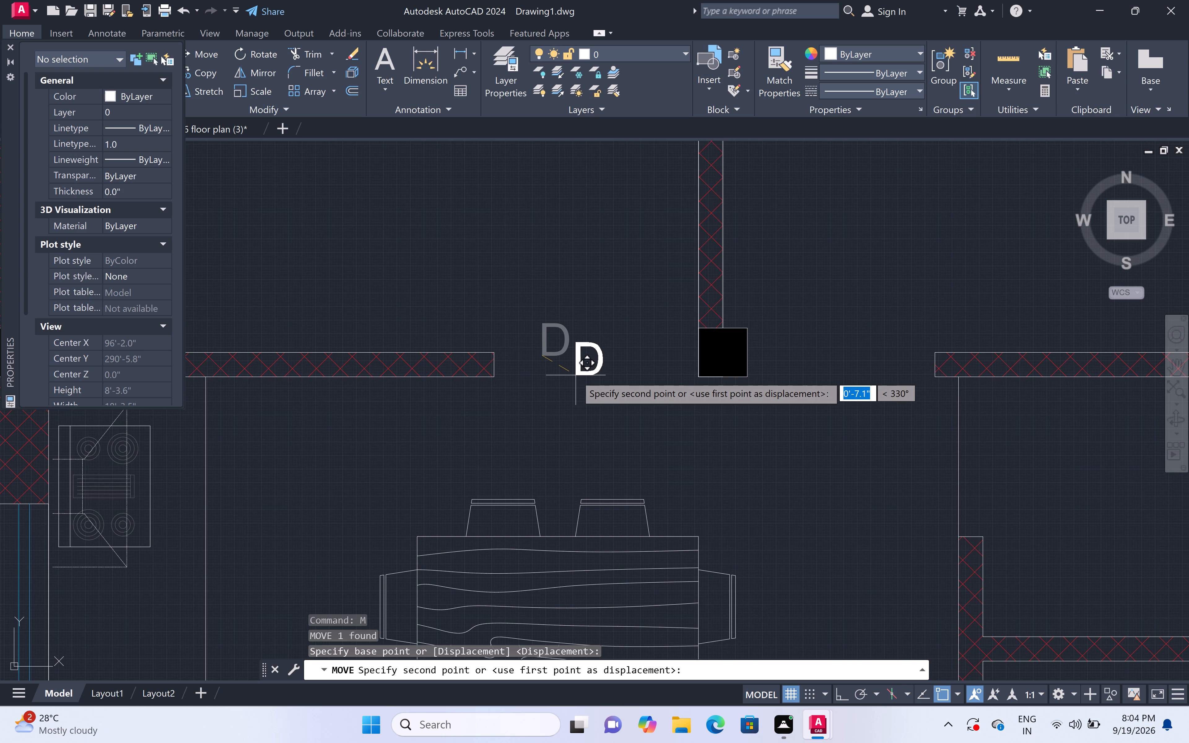
pyautogui.scroll(4, 576, 375)
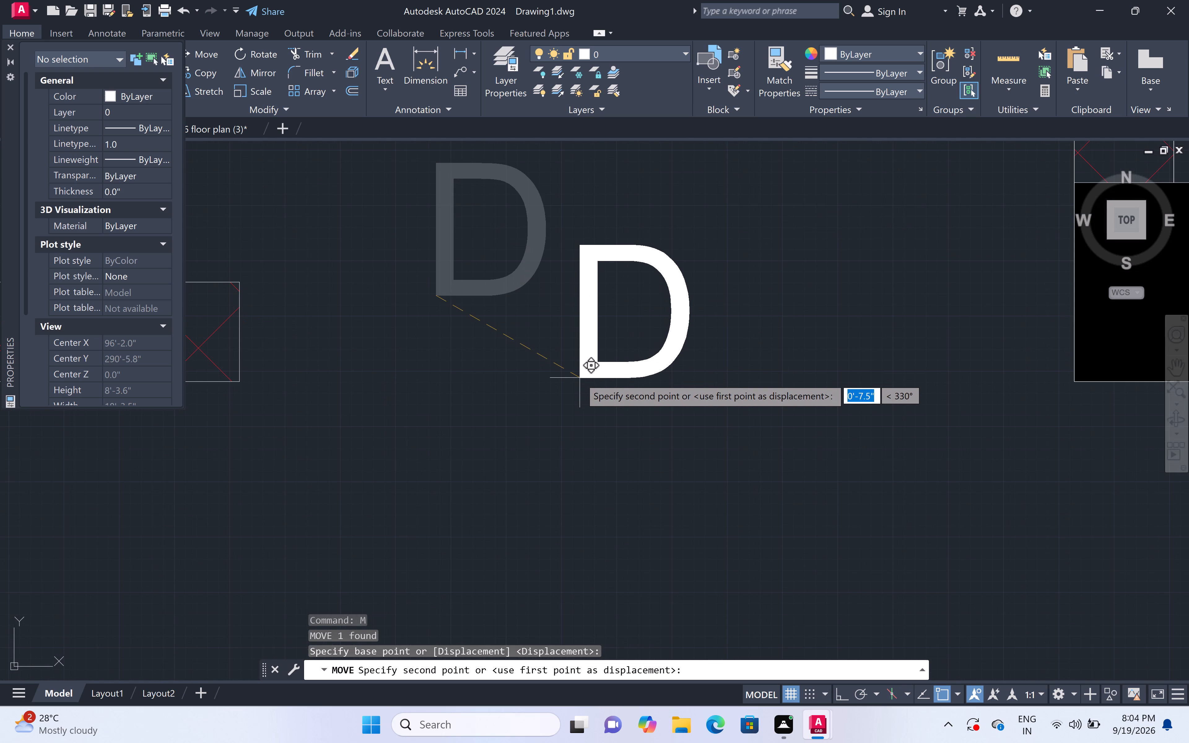
pyautogui.doubleClick(580, 378)
# Copy the "D" label to the upper-right bedroom doorway, on the other side of the central column.
pyautogui.scroll(-5, 587, 362)
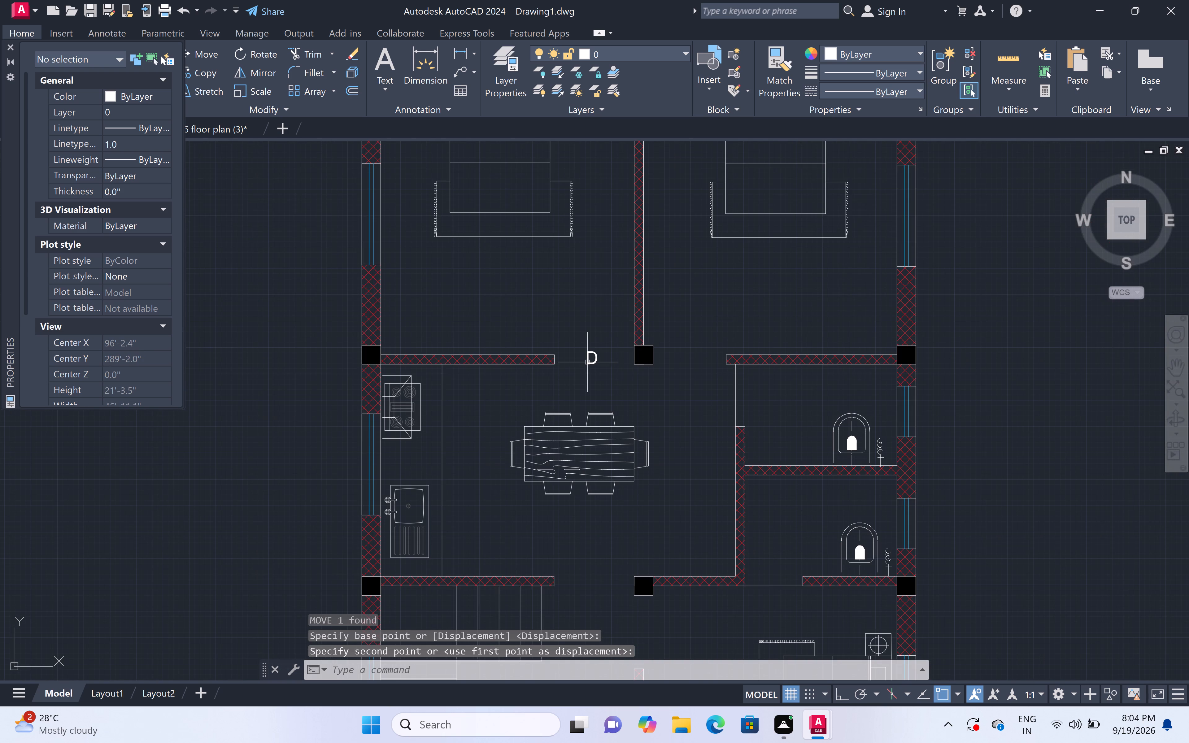
pyautogui.scroll(2, 609, 358)
pyautogui.scroll(-3, 609, 358)
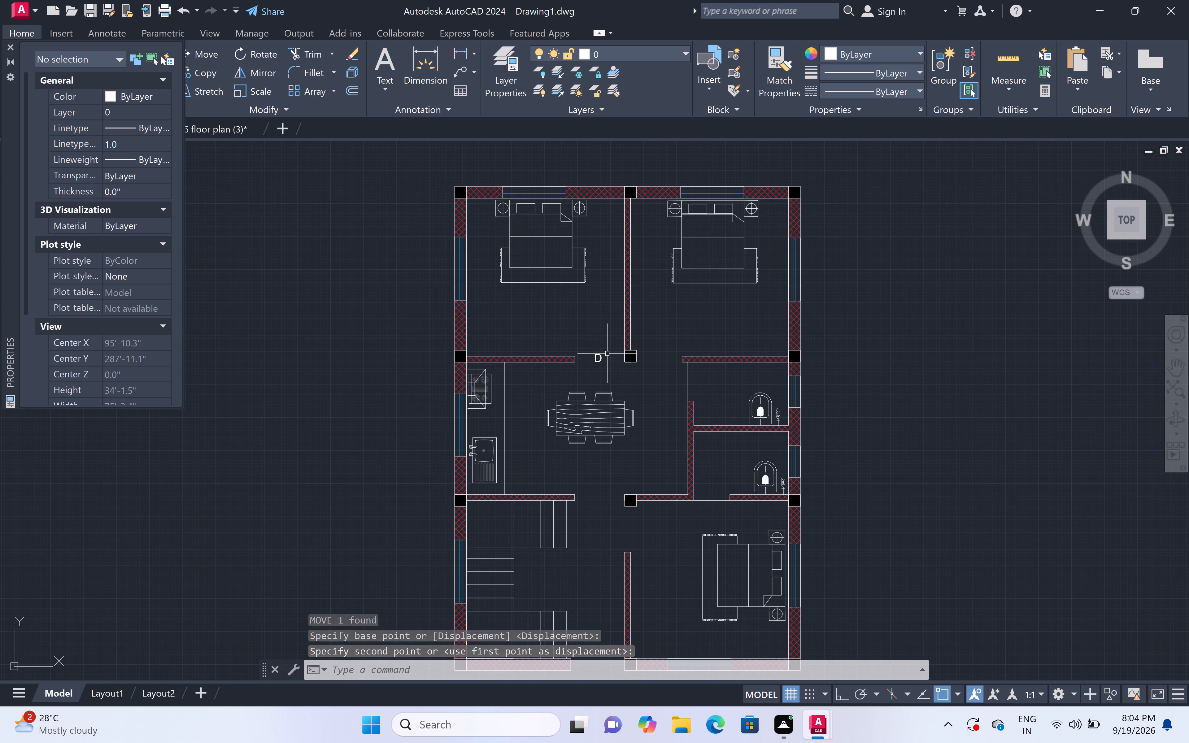
pyautogui.click(611, 347)
pyautogui.click(583, 370)
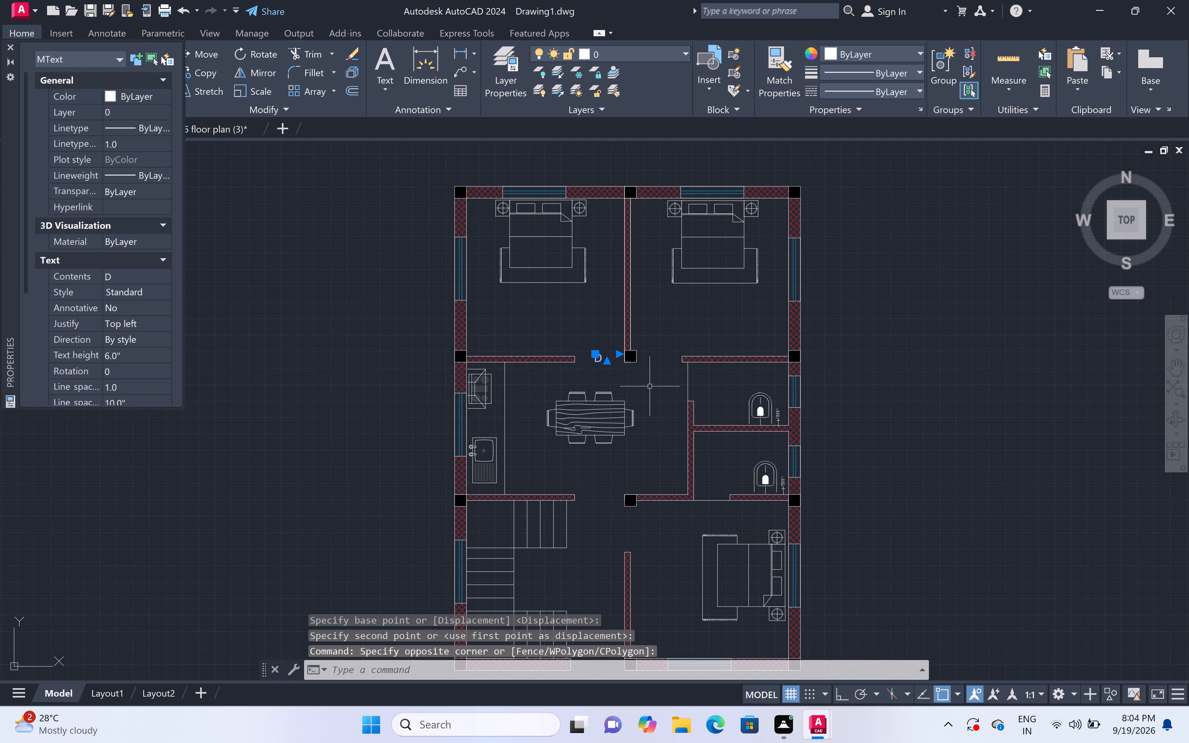
pyautogui.press('c')
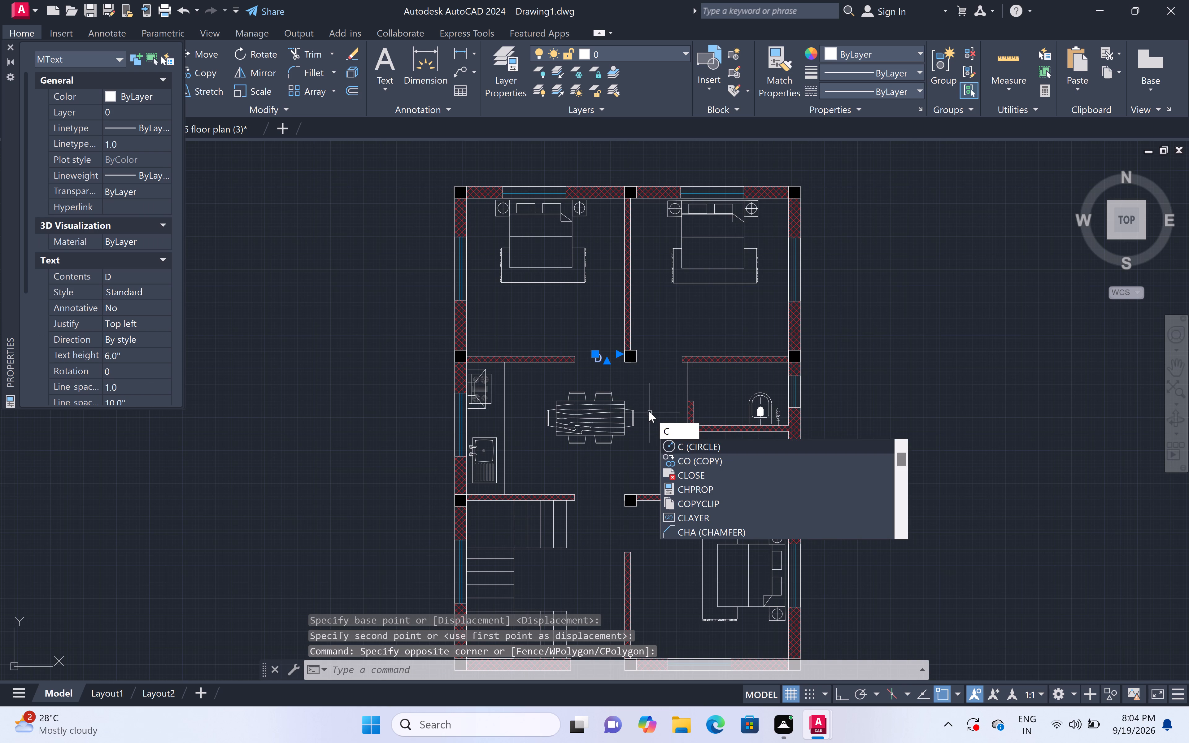
pyautogui.press('o')
pyautogui.press('space')
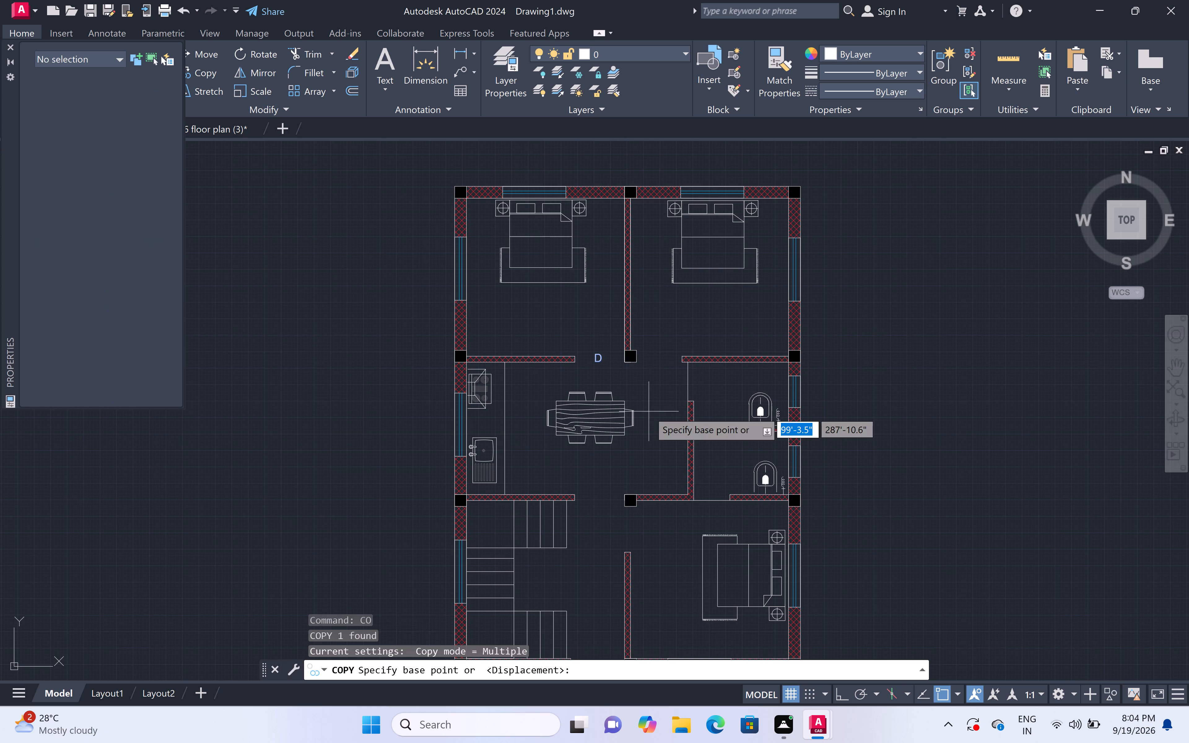
pyautogui.click(599, 356)
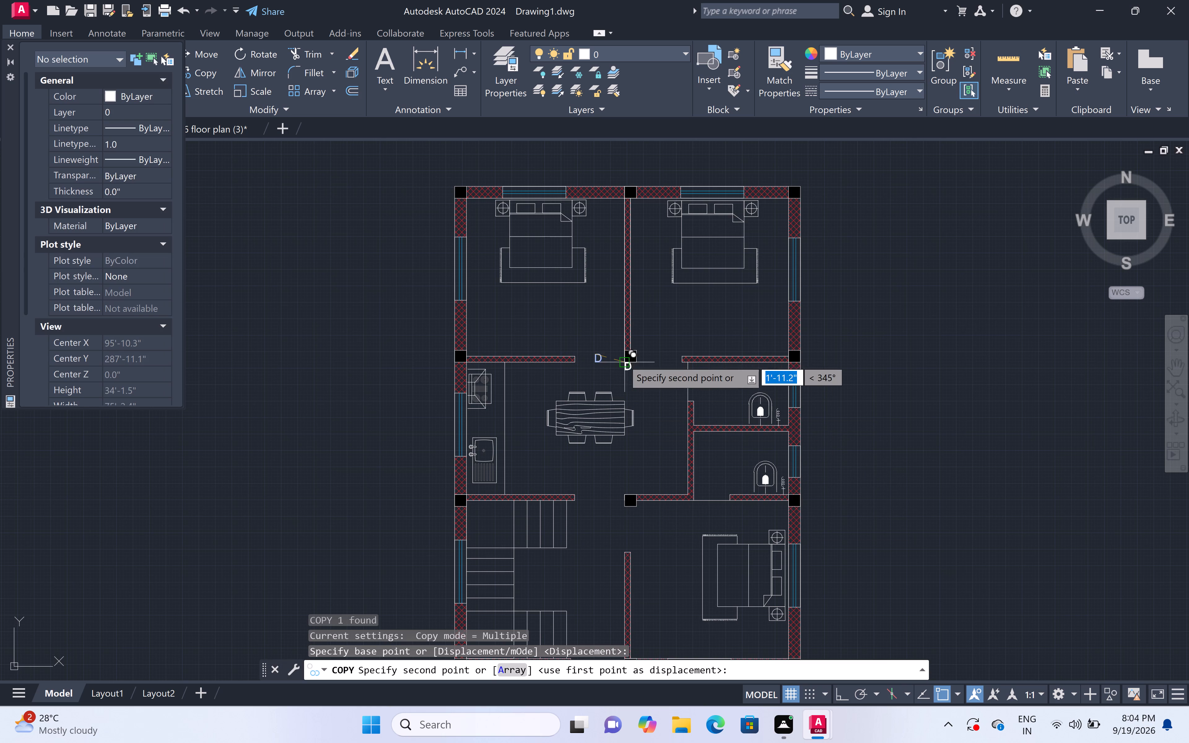
pyautogui.scroll(3, 651, 350)
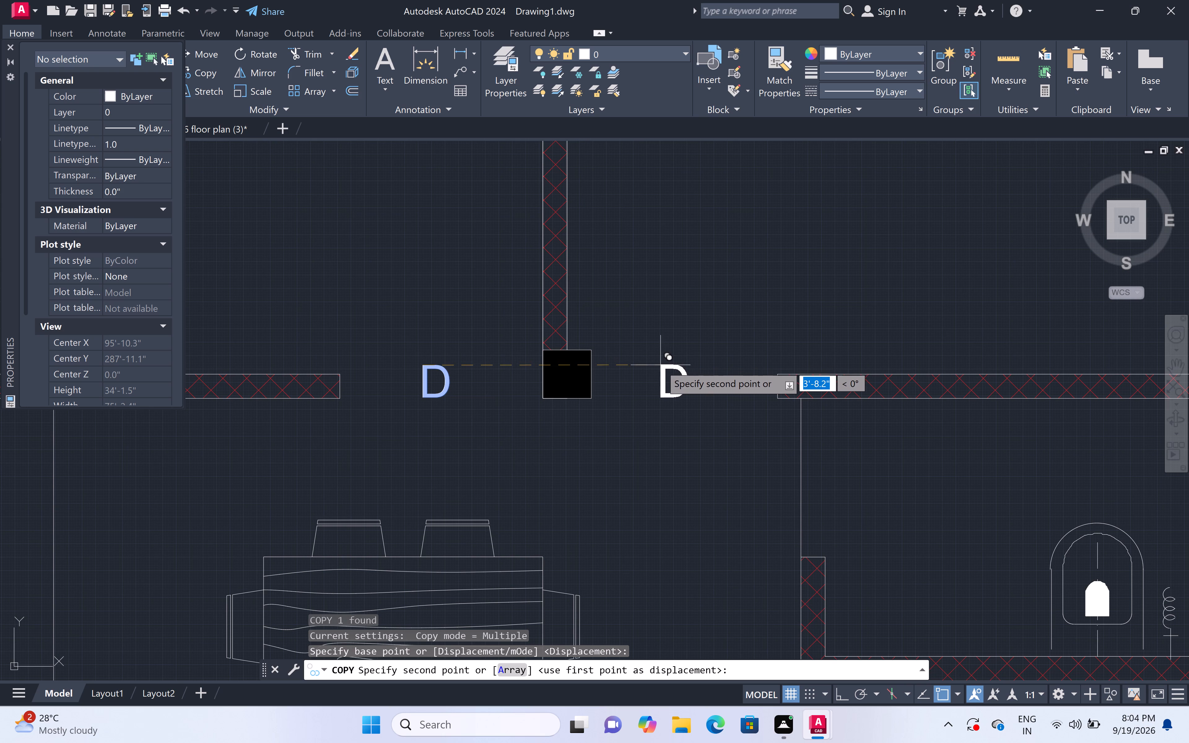
pyautogui.click(663, 359)
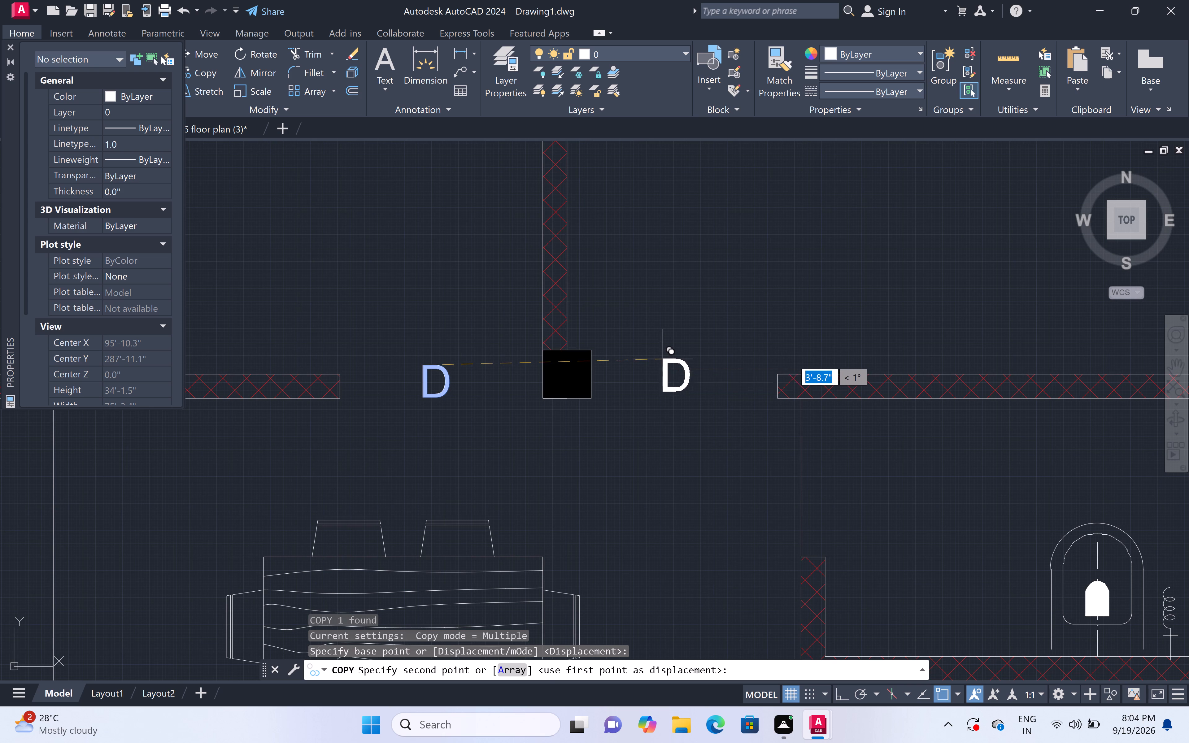
# Place further copies of the "D" label at the dining-to-staircase doorway and at the entrance opening in the bottom wall.
pyautogui.scroll(-5, 638, 362)
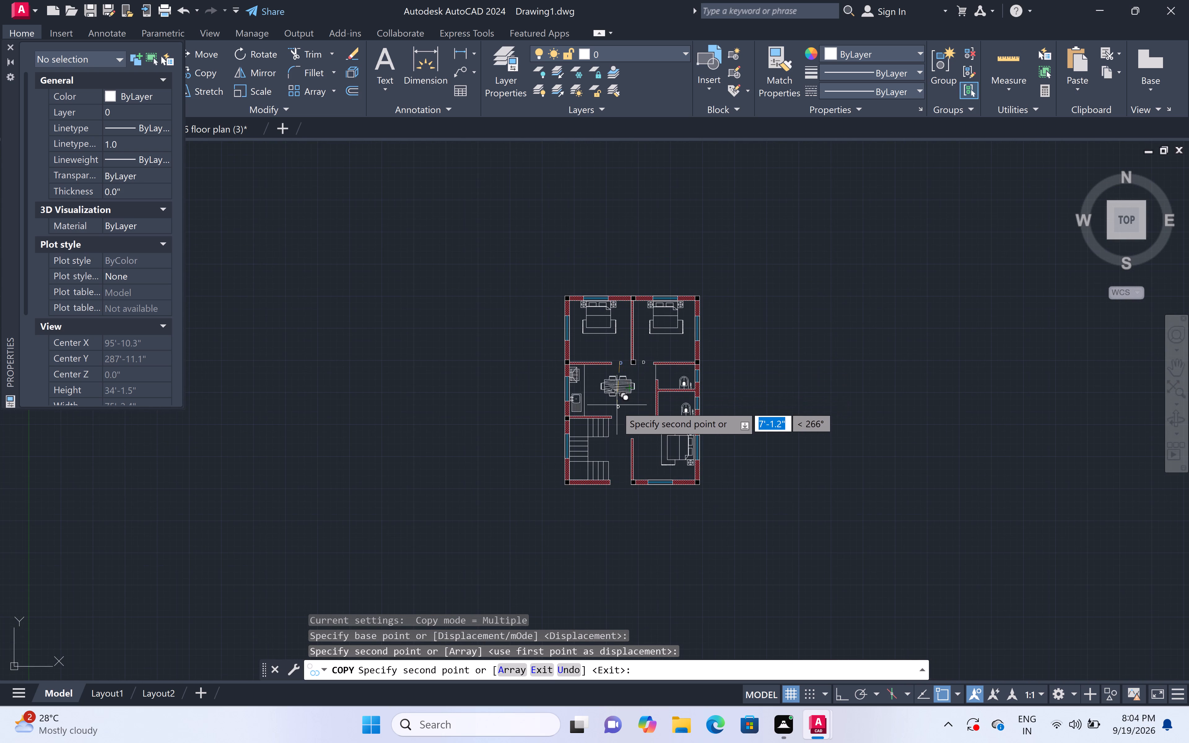
pyautogui.scroll(5, 616, 412)
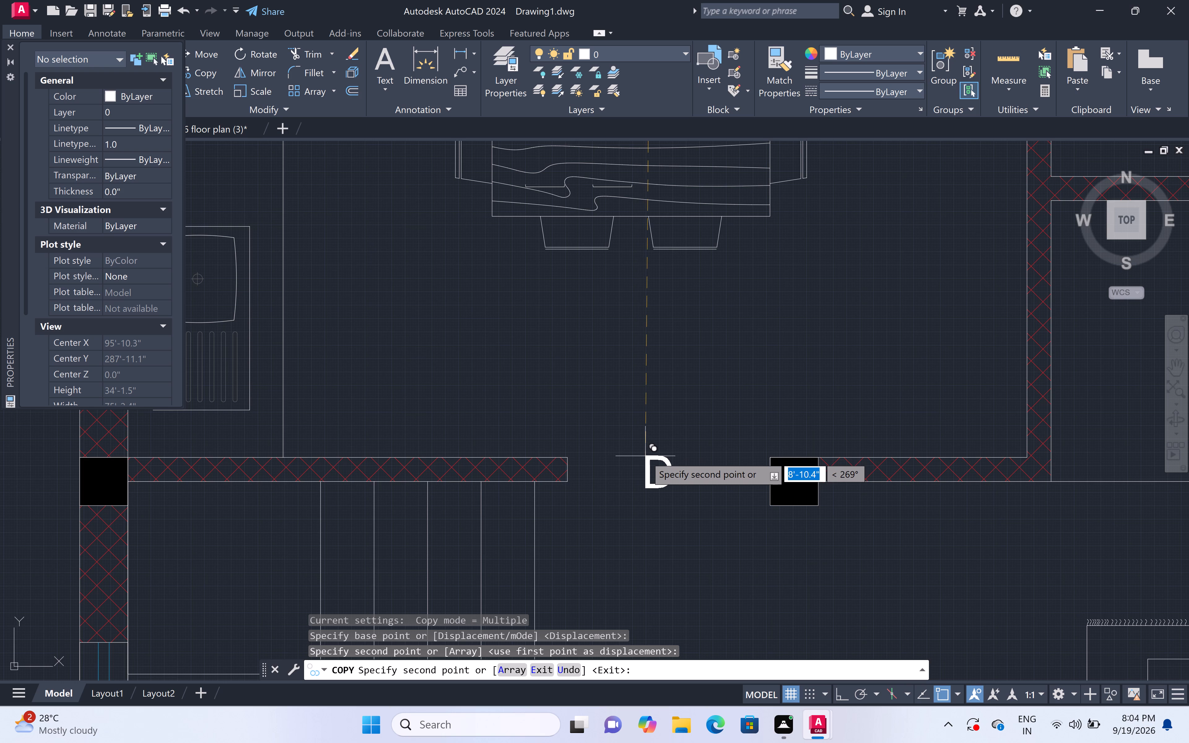
pyautogui.tripleClick(645, 453)
pyautogui.scroll(-3, 705, 429)
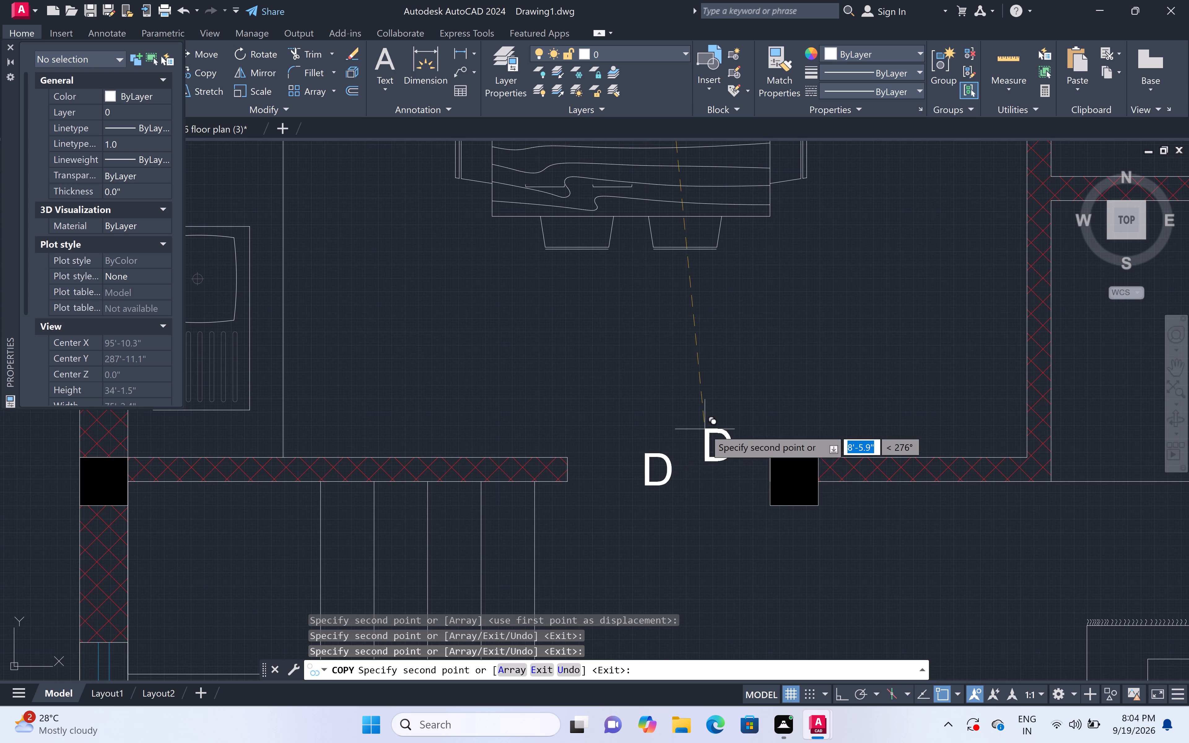
pyautogui.scroll(-2, 705, 429)
pyautogui.scroll(5, 696, 496)
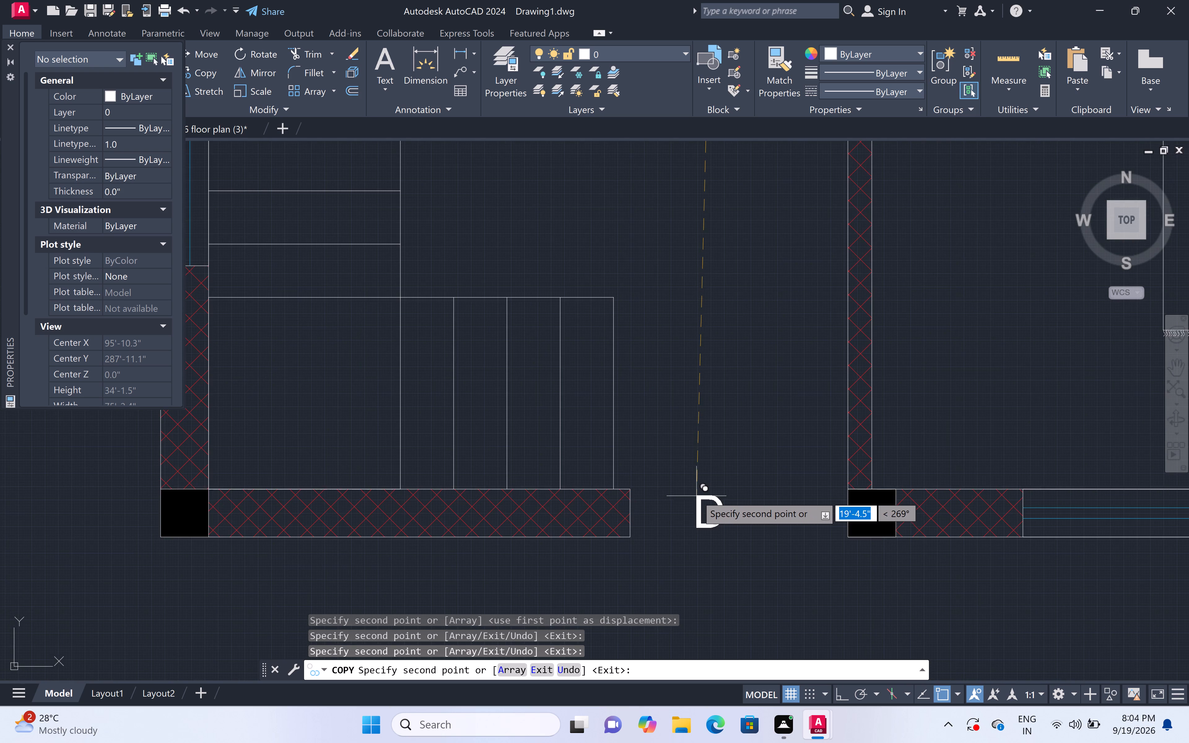
pyautogui.doubleClick(716, 496)
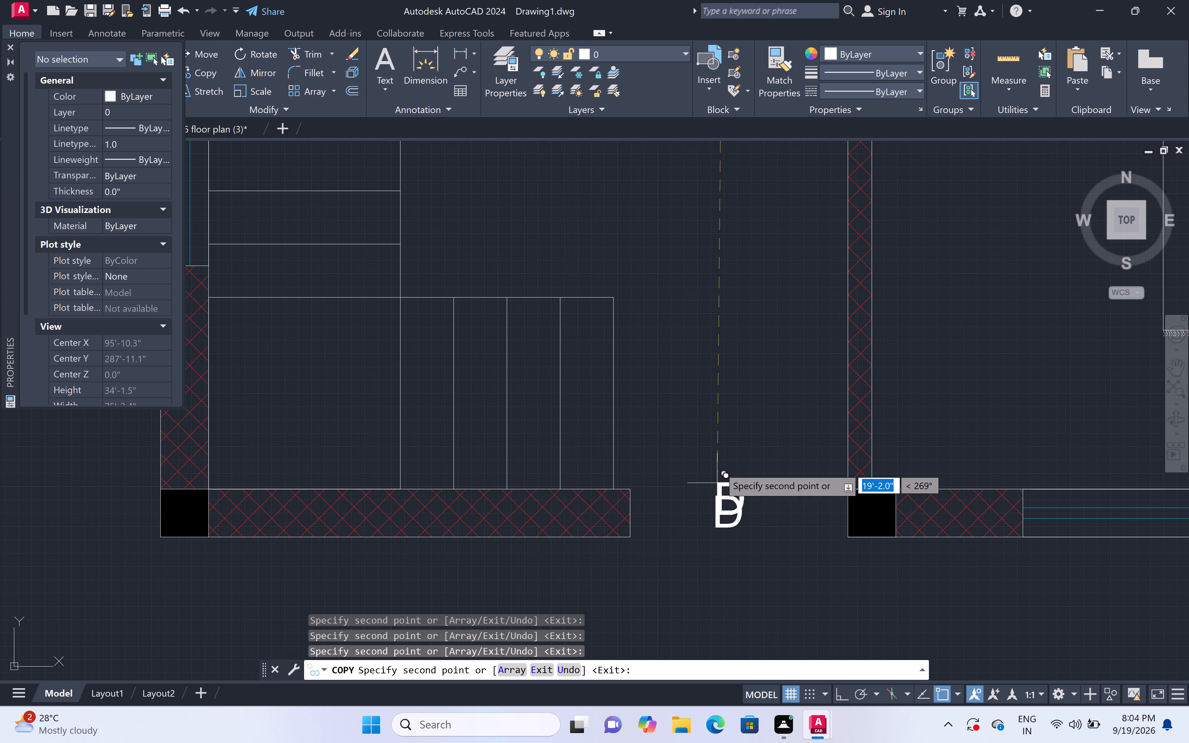
# Place another "D" copy in the lower-right bedroom's doorway below the column and end the copying.
pyautogui.scroll(-5, 725, 429)
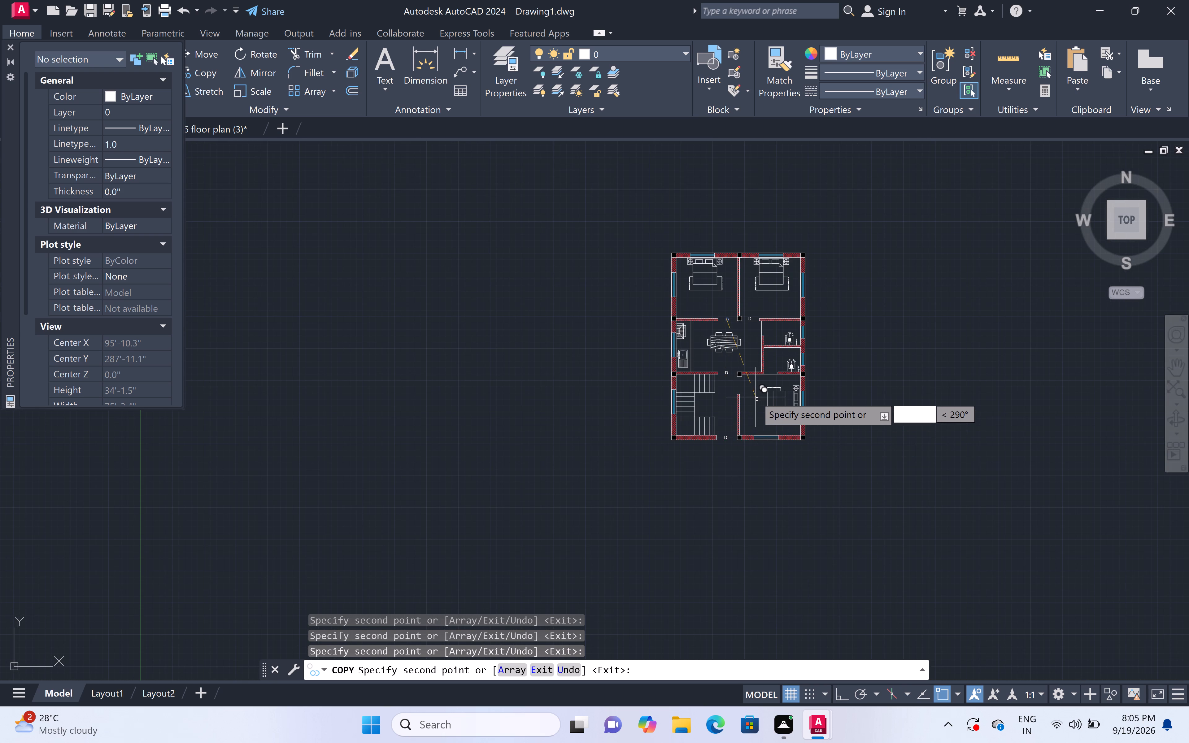
pyautogui.scroll(4, 751, 395)
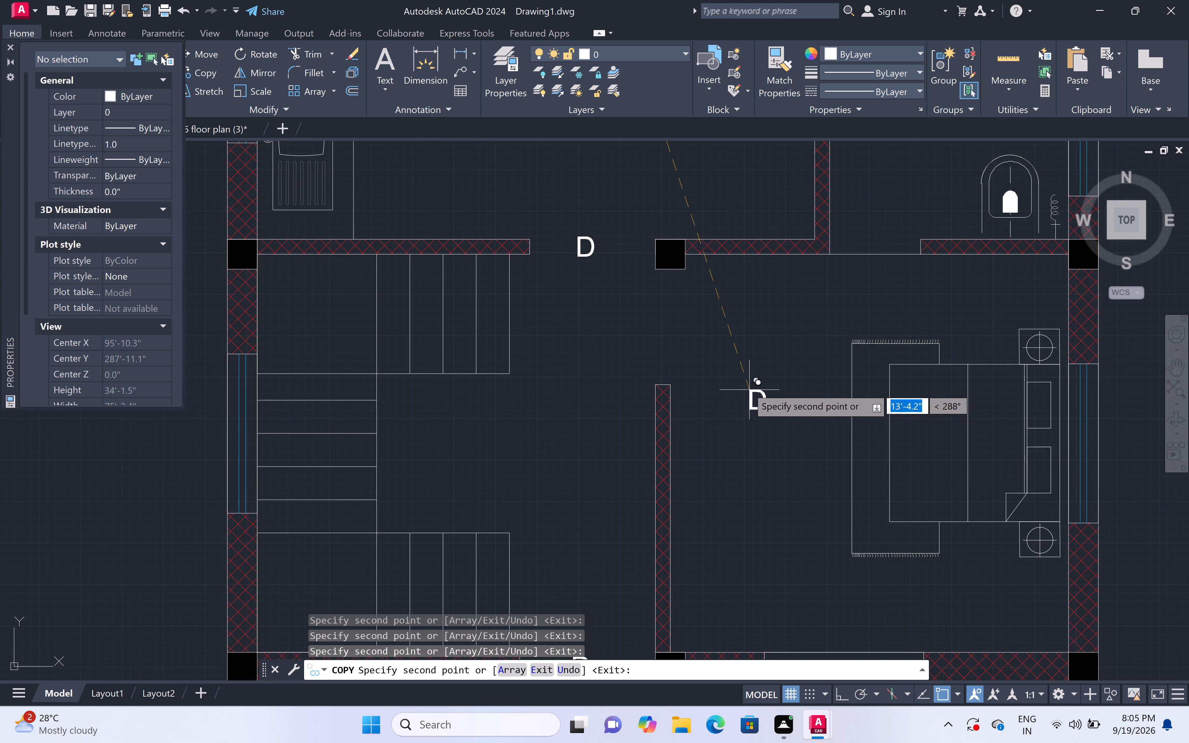
pyautogui.click(664, 311)
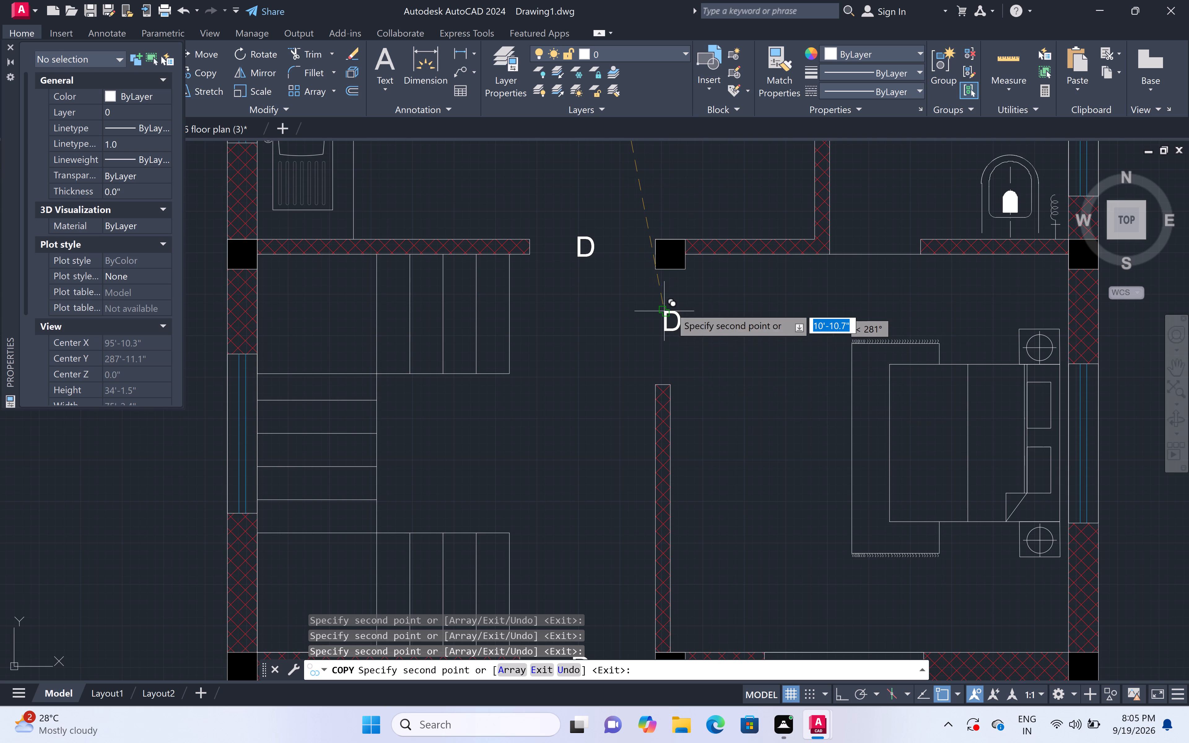
pyautogui.scroll(-5, 709, 291)
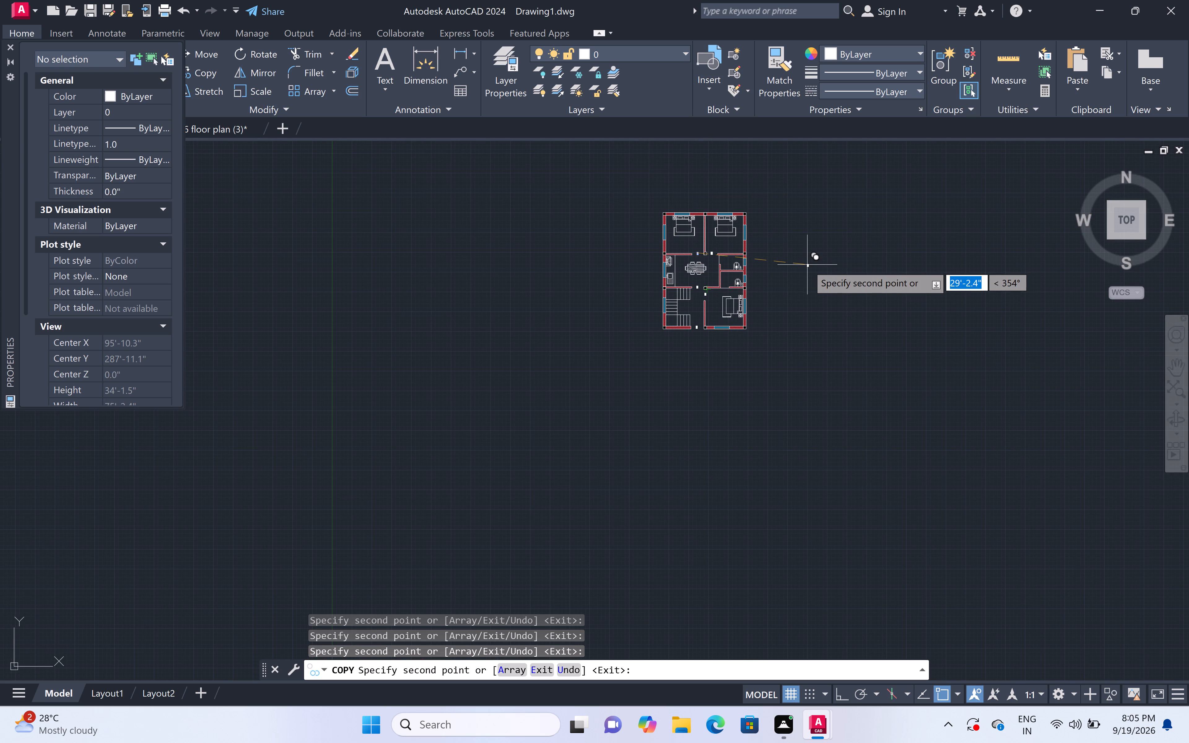
pyautogui.press('Escape')
pyautogui.press('Escape')
pyautogui.press('Escape')
pyautogui.press('Escape')
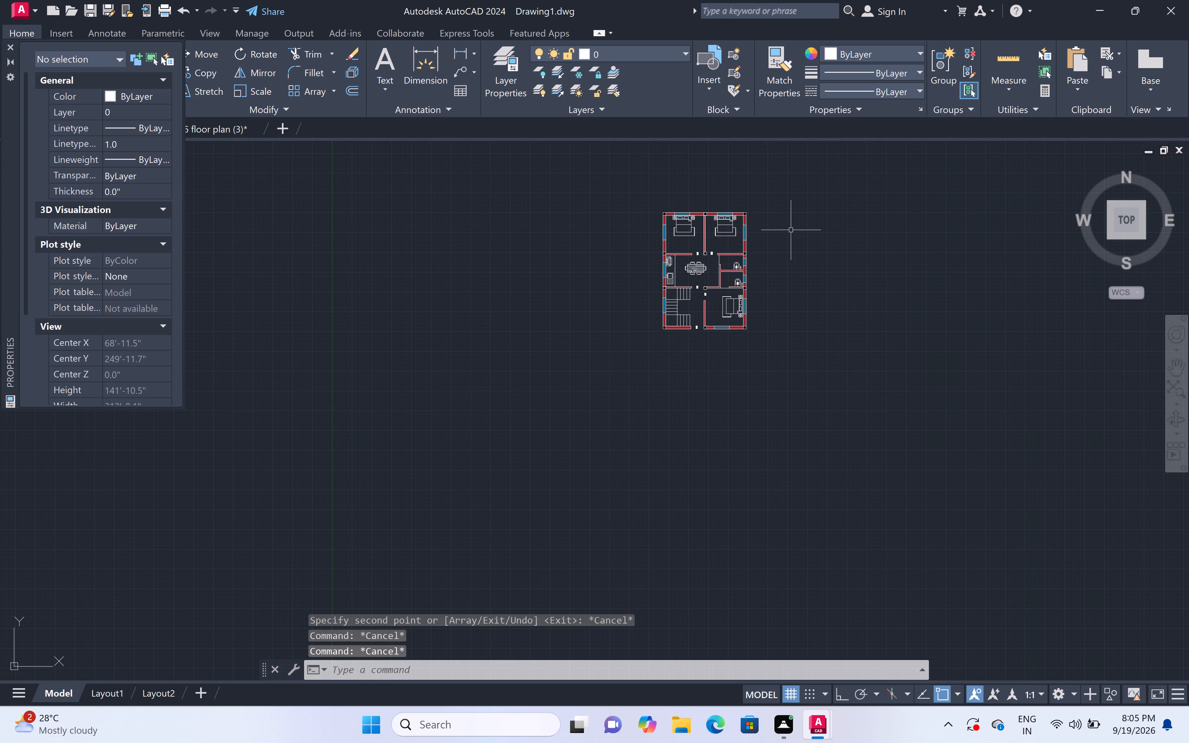
# Close the Properties palette to clear the drawing area.
pyautogui.scroll(1, 784, 213)
pyautogui.middleClick(784, 213)
pyautogui.middleClick(784, 214)
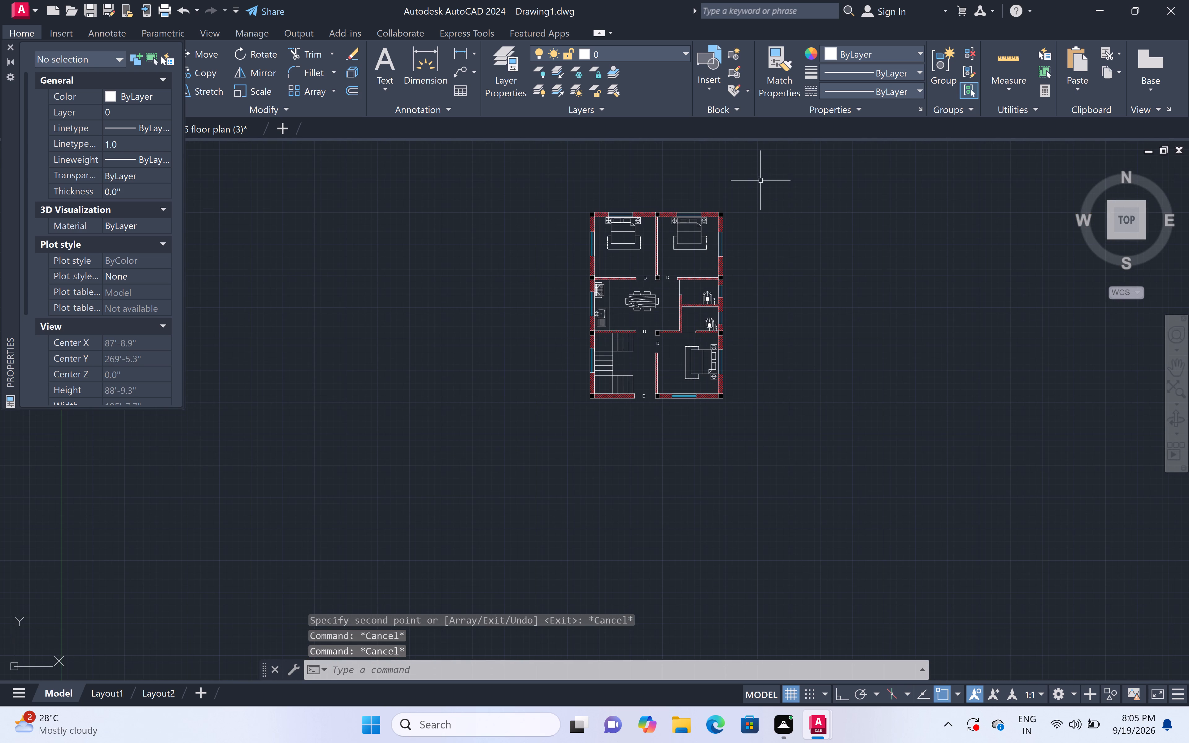
pyautogui.scroll(1, 751, 177)
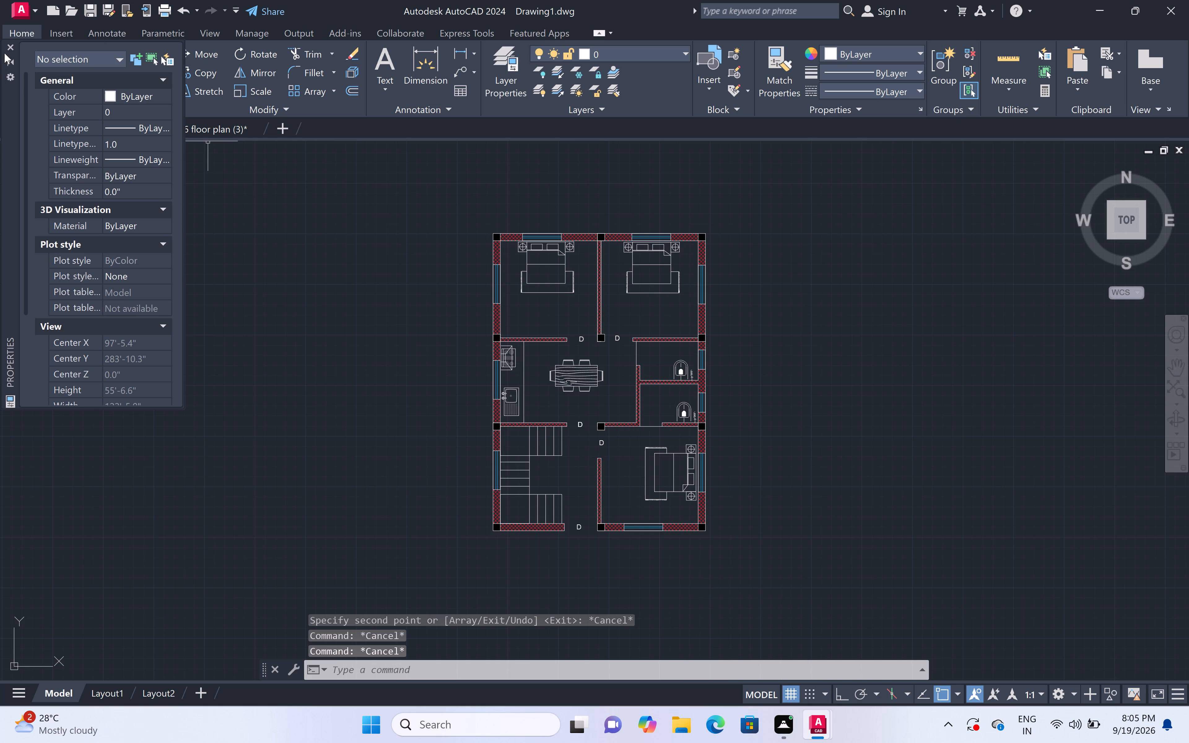
pyautogui.doubleClick(5, 45)
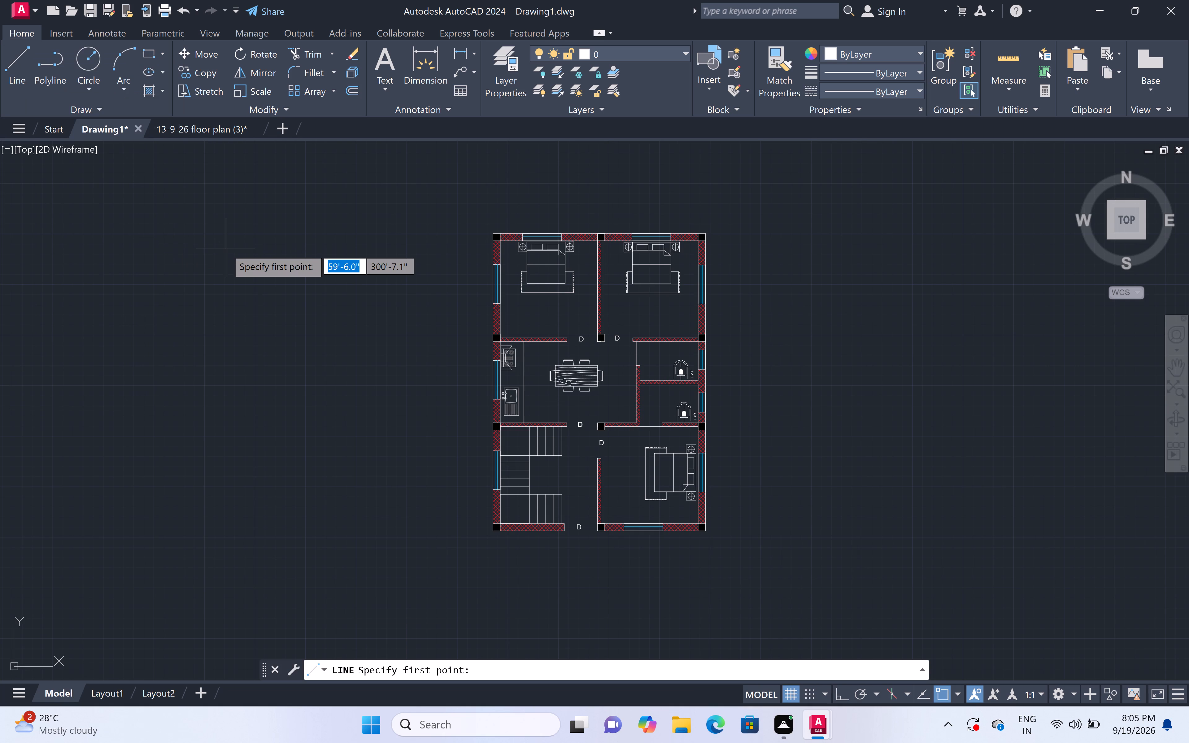
pyautogui.press('Escape')
pyautogui.press('Escape')
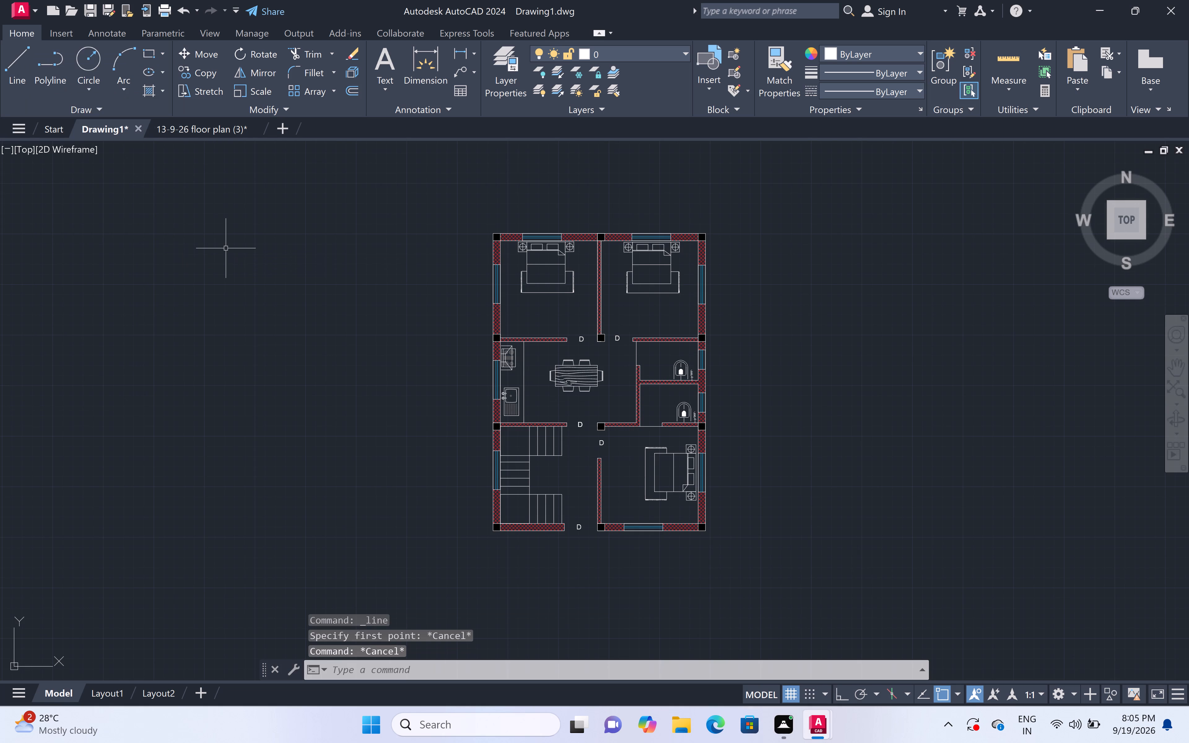
# Set the Standard dimension style's linear units to Engineering format with one-decimal-place inch precision.
pyautogui.write('DIMST')
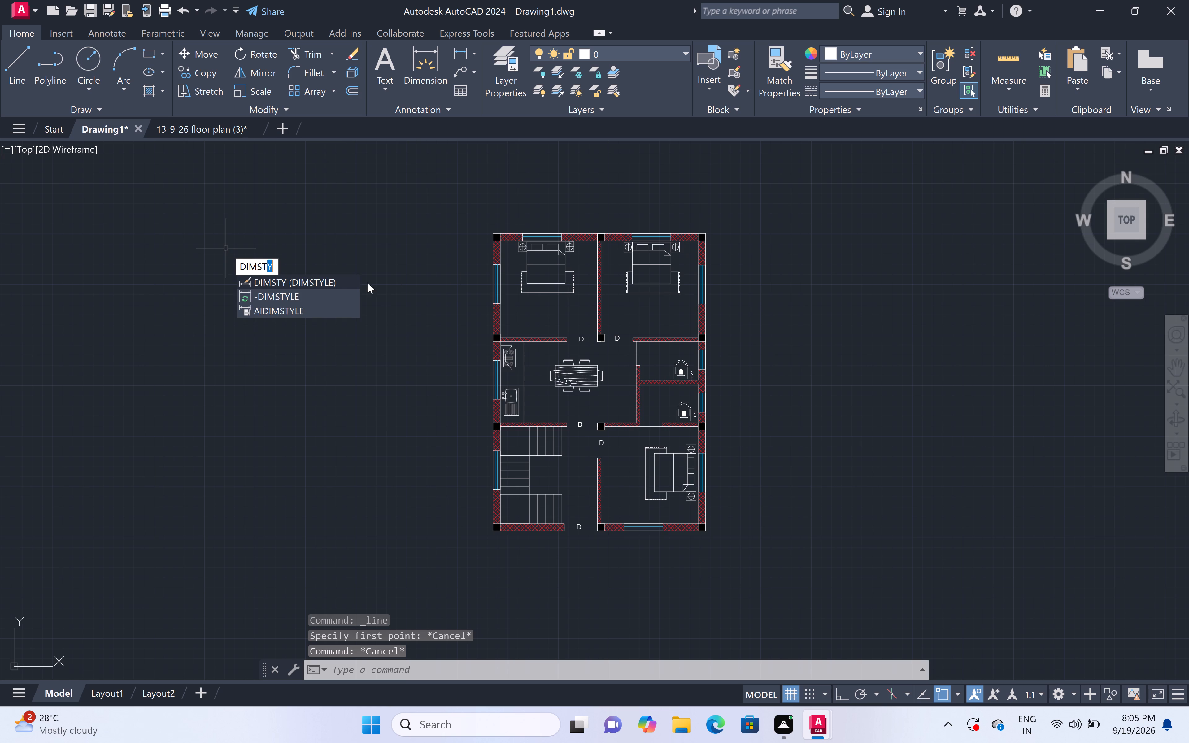
pyautogui.doubleClick(343, 282)
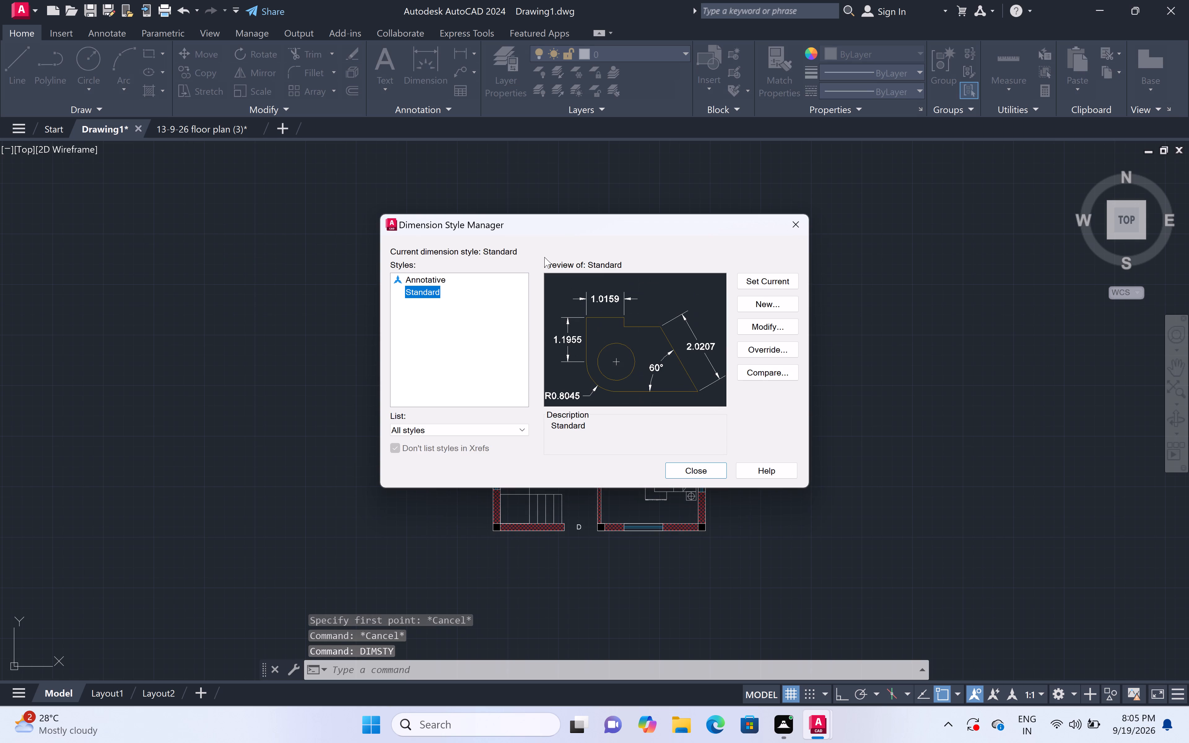
pyautogui.doubleClick(755, 320)
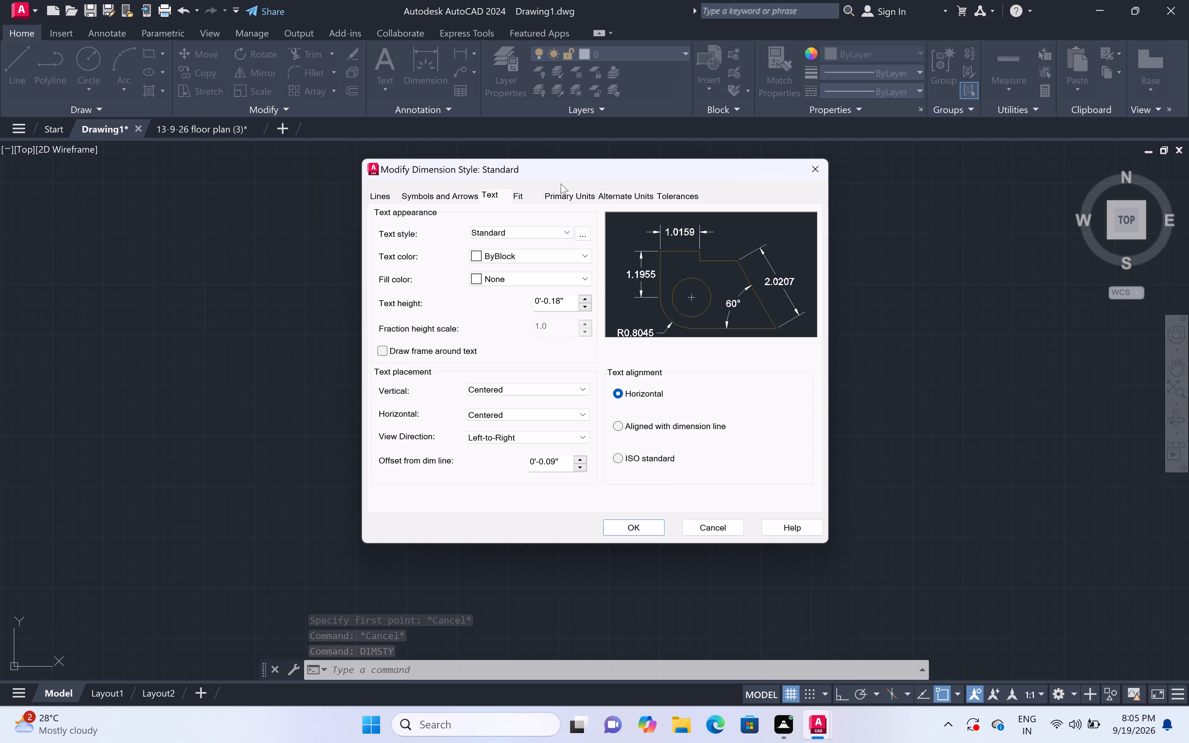
pyautogui.click(565, 196)
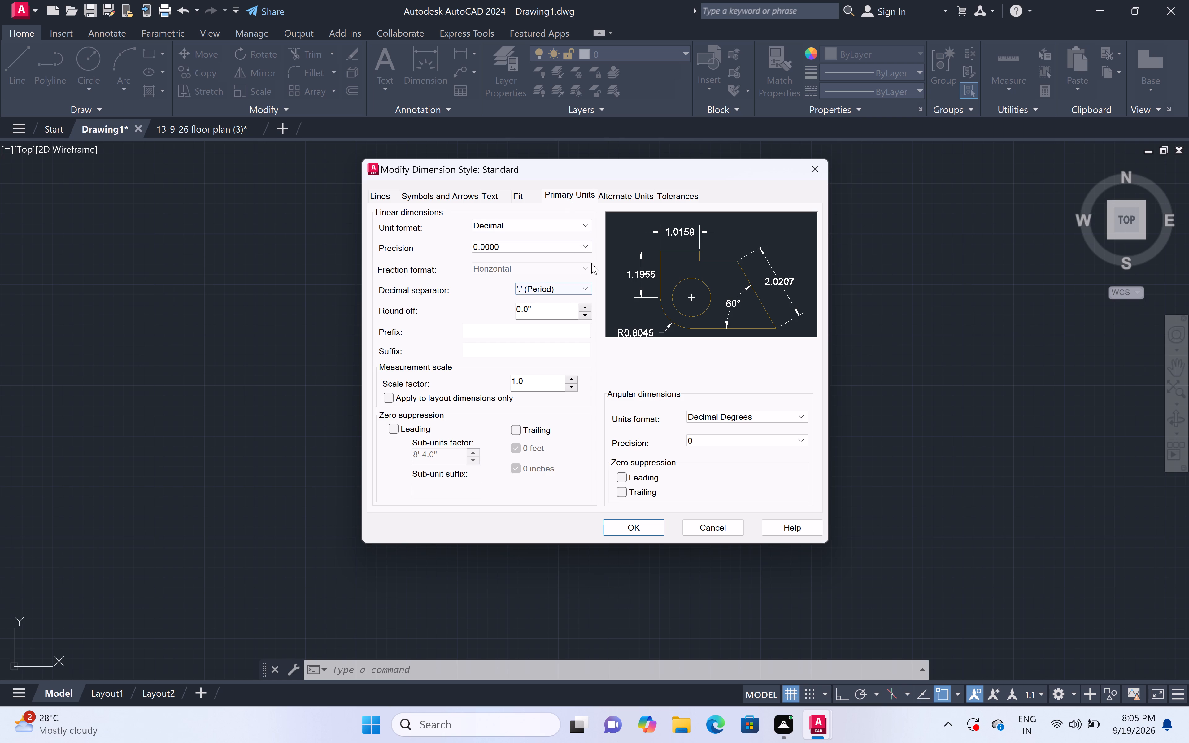
pyautogui.doubleClick(587, 224)
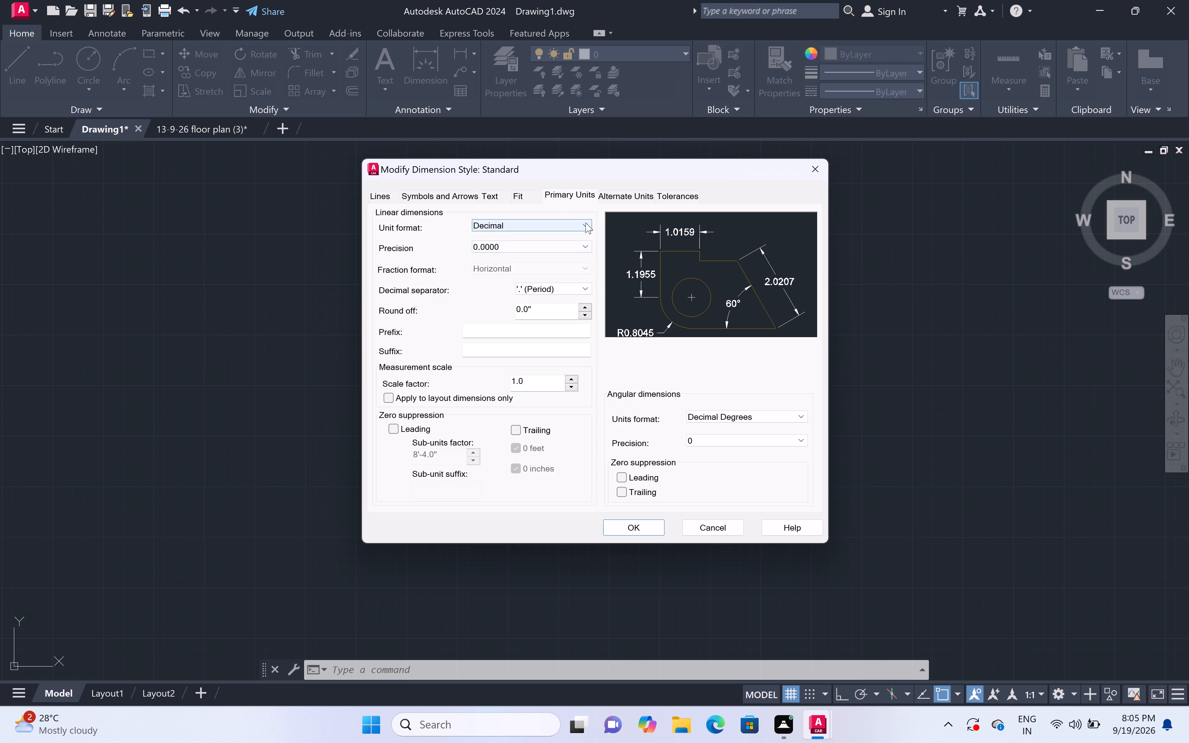
pyautogui.doubleClick(586, 223)
pyautogui.doubleClick(586, 221)
pyautogui.doubleClick(586, 220)
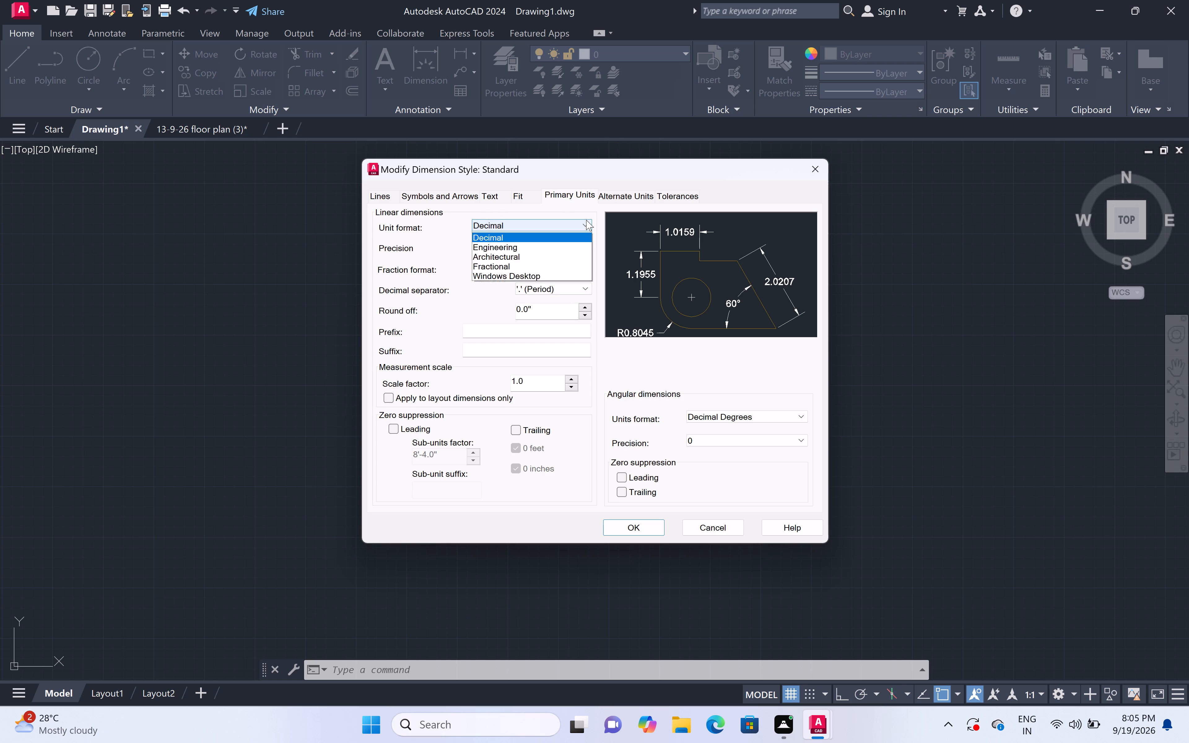
pyautogui.doubleClick(586, 220)
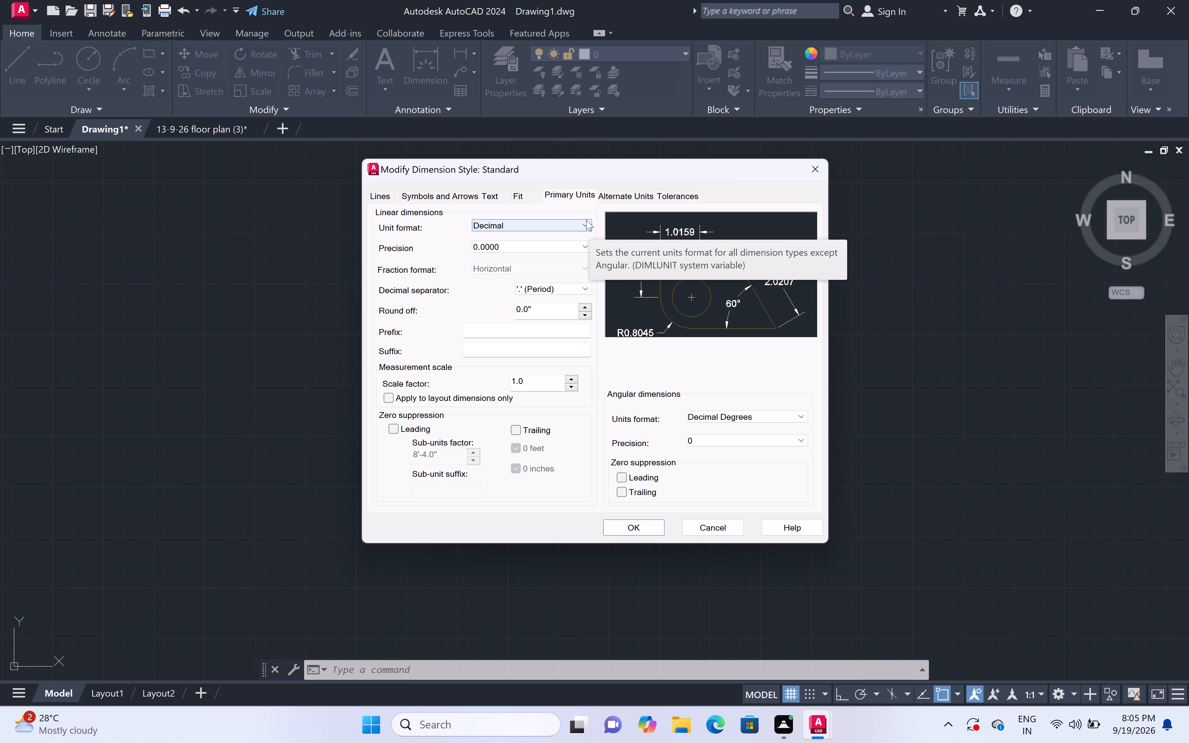
pyautogui.click(552, 223)
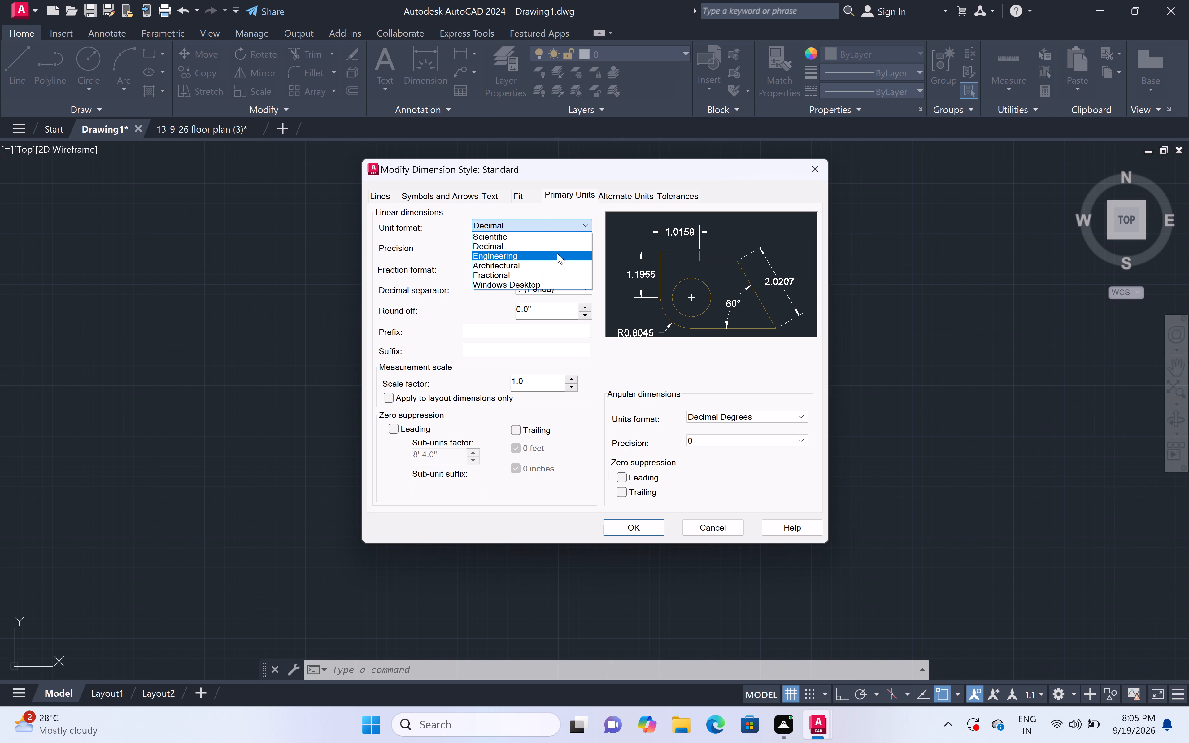
pyautogui.tripleClick(557, 253)
pyautogui.click(573, 246)
pyautogui.click(570, 266)
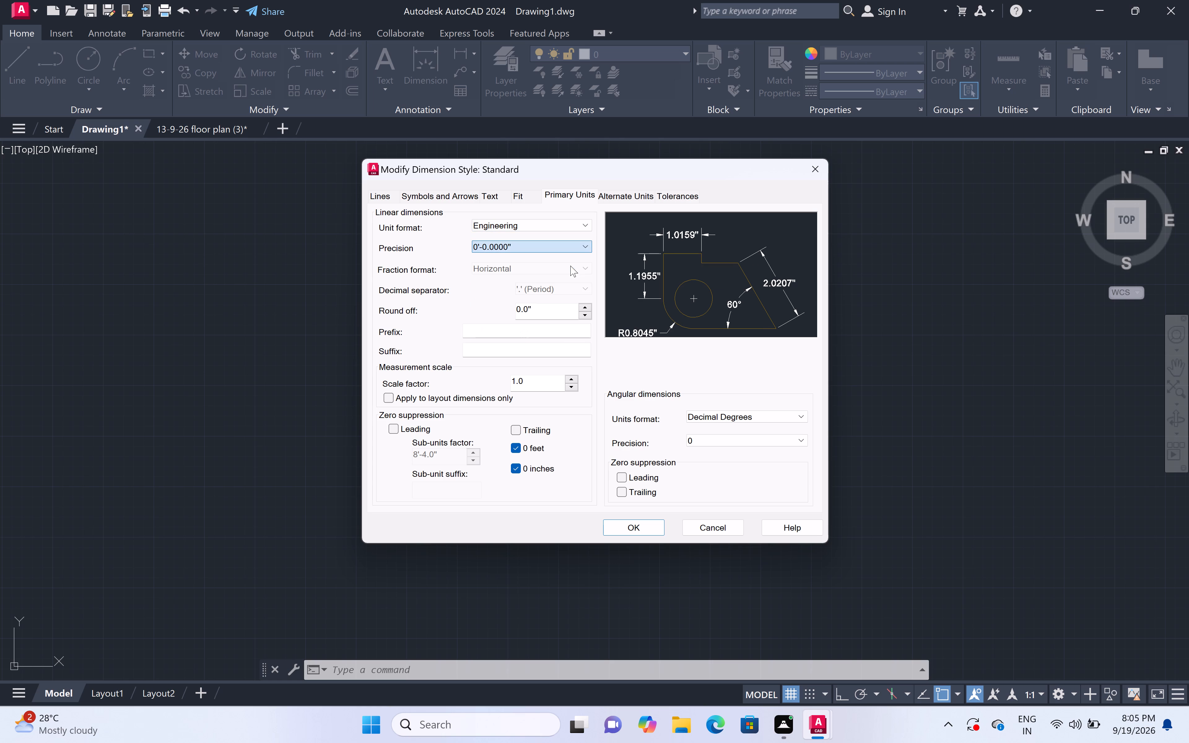
# Set the Standard dimension style's text height to 6" and accept the style modifications.
pyautogui.click(501, 193)
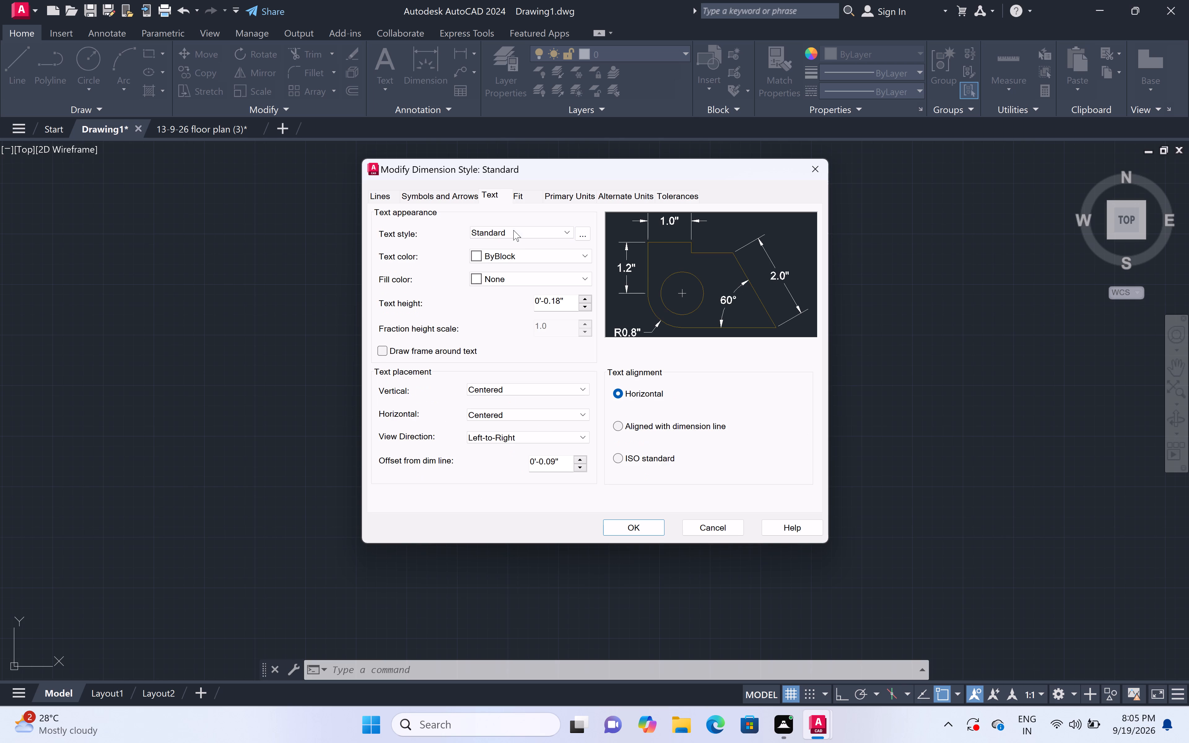
pyautogui.click(565, 299)
pyautogui.press('BackSpace')
pyautogui.press('BackSpace')
pyautogui.press('BackSpace')
pyautogui.press('BackSpace')
pyautogui.press('BackSpace')
pyautogui.press('BackSpace')
pyautogui.press('BackSpace')
pyautogui.press('BackSpace')
pyautogui.press('BackSpace')
pyautogui.press('BackSpace')
pyautogui.press('BackSpace')
pyautogui.press('BackSpace')
pyautogui.press('BackSpace')
pyautogui.press('BackSpace')
pyautogui.press('BackSpace')
pyautogui.press('BackSpace')
pyautogui.press('BackSpace')
pyautogui.press('BackSpace')
pyautogui.press('BackSpace')
pyautogui.press('BackSpace')
pyautogui.write('6"')
pyautogui.press('space')
pyautogui.click(627, 523)
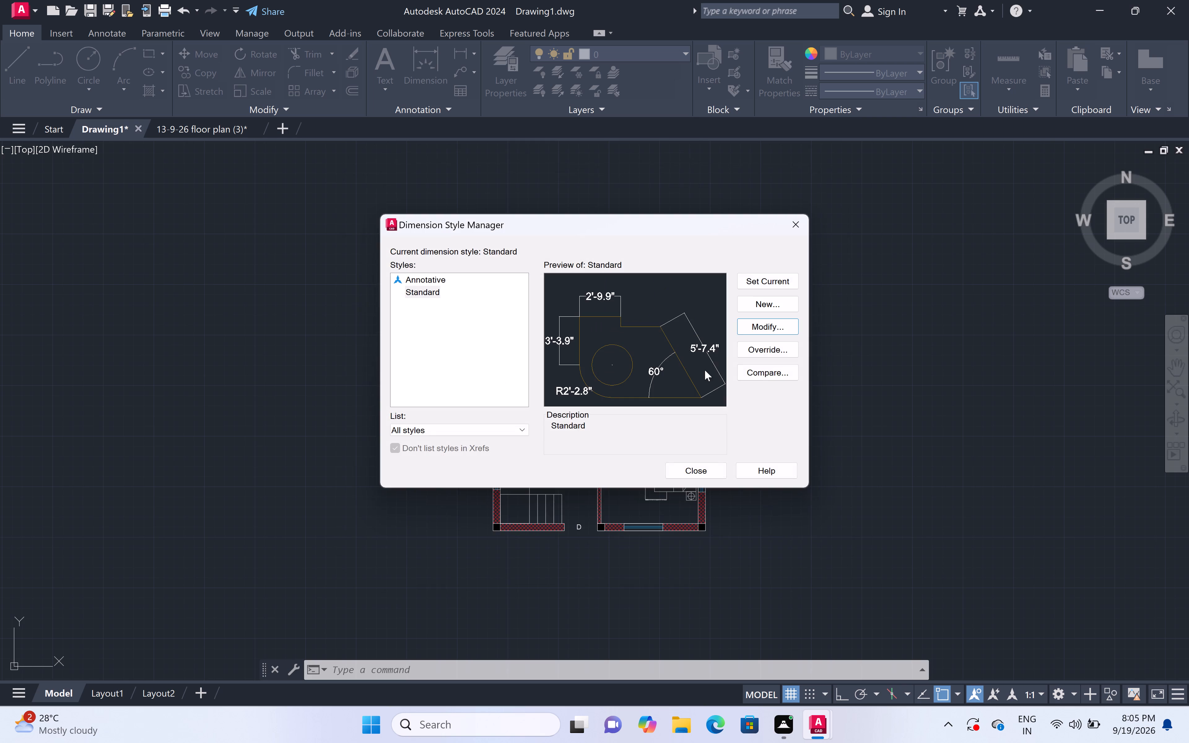
# Make the Standard dimension style current and close the Dimension Style Manager.
pyautogui.click(753, 277)
pyautogui.doubleClick(769, 273)
pyautogui.click(698, 471)
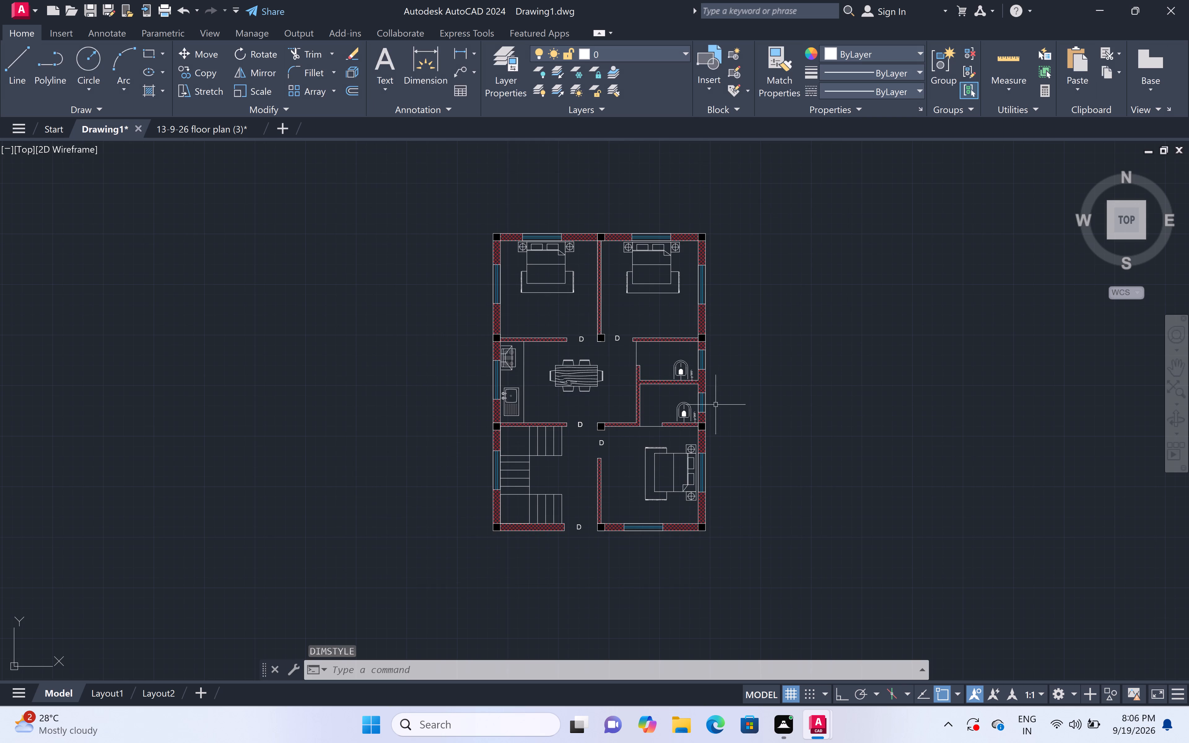
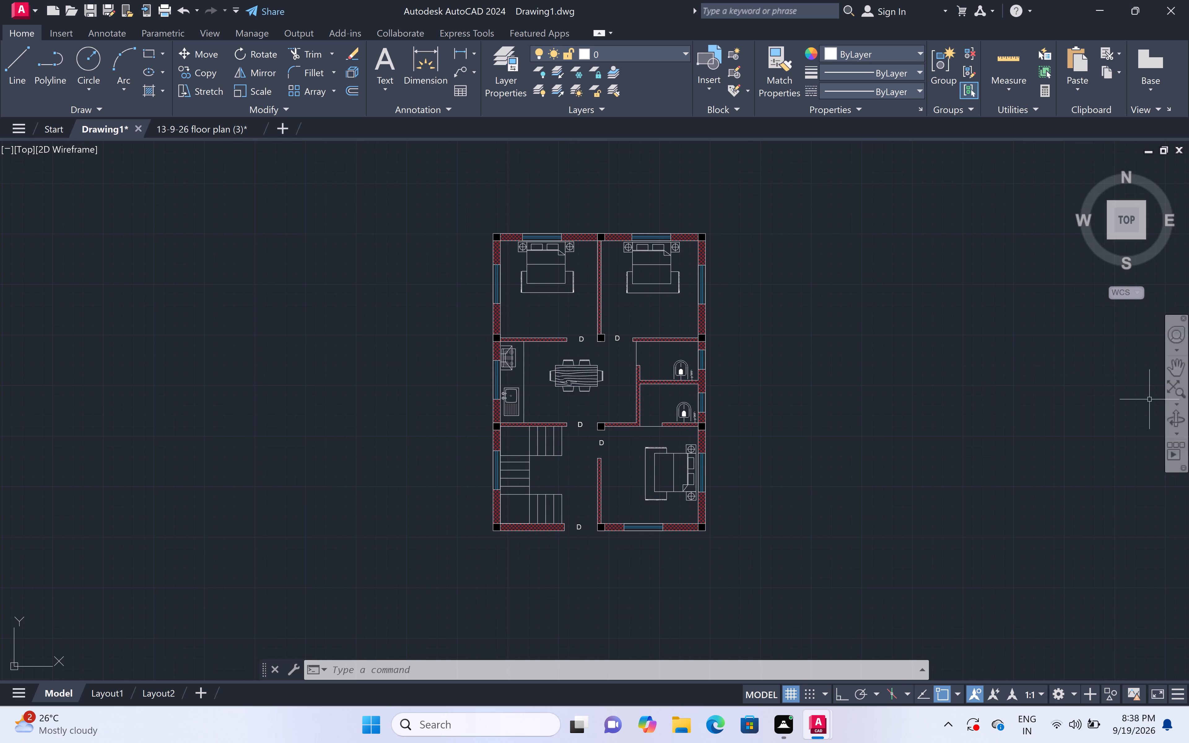
# Add multiline text reading BED ROOM with 10'0"X10'0" on the second line, below the bed in the upper-left bedroom.
pyautogui.press('m')
pyautogui.write('T')
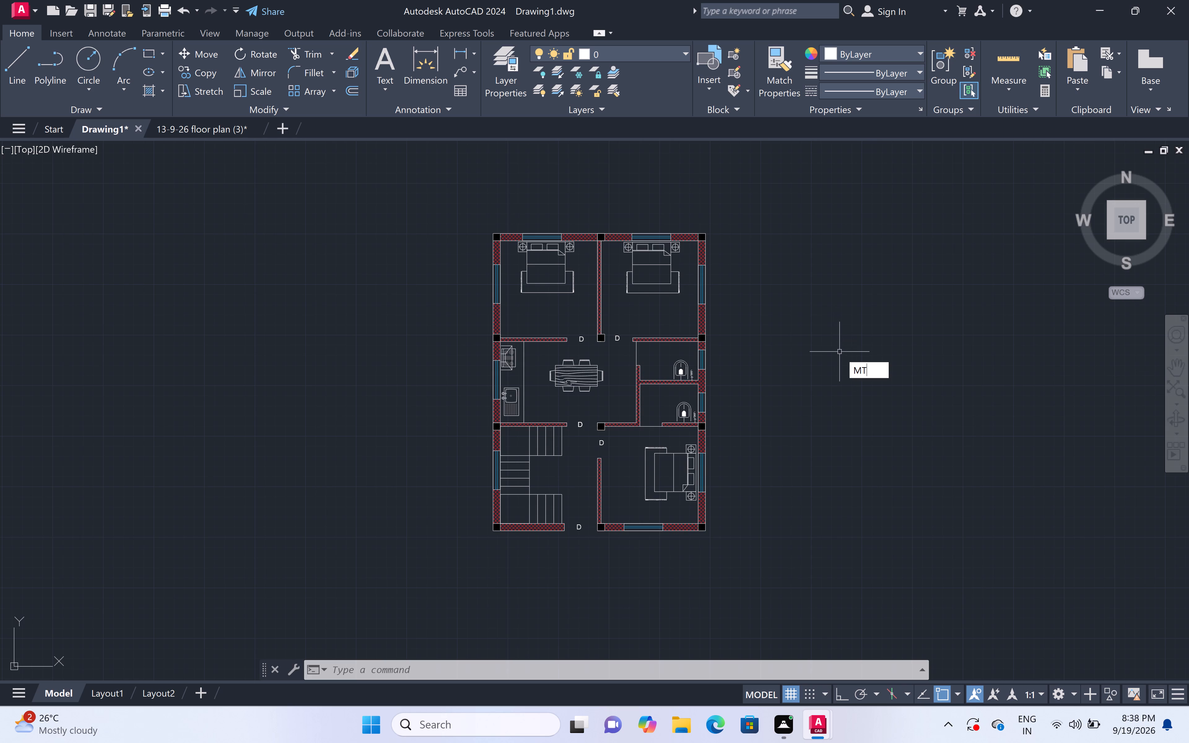
pyautogui.press('space')
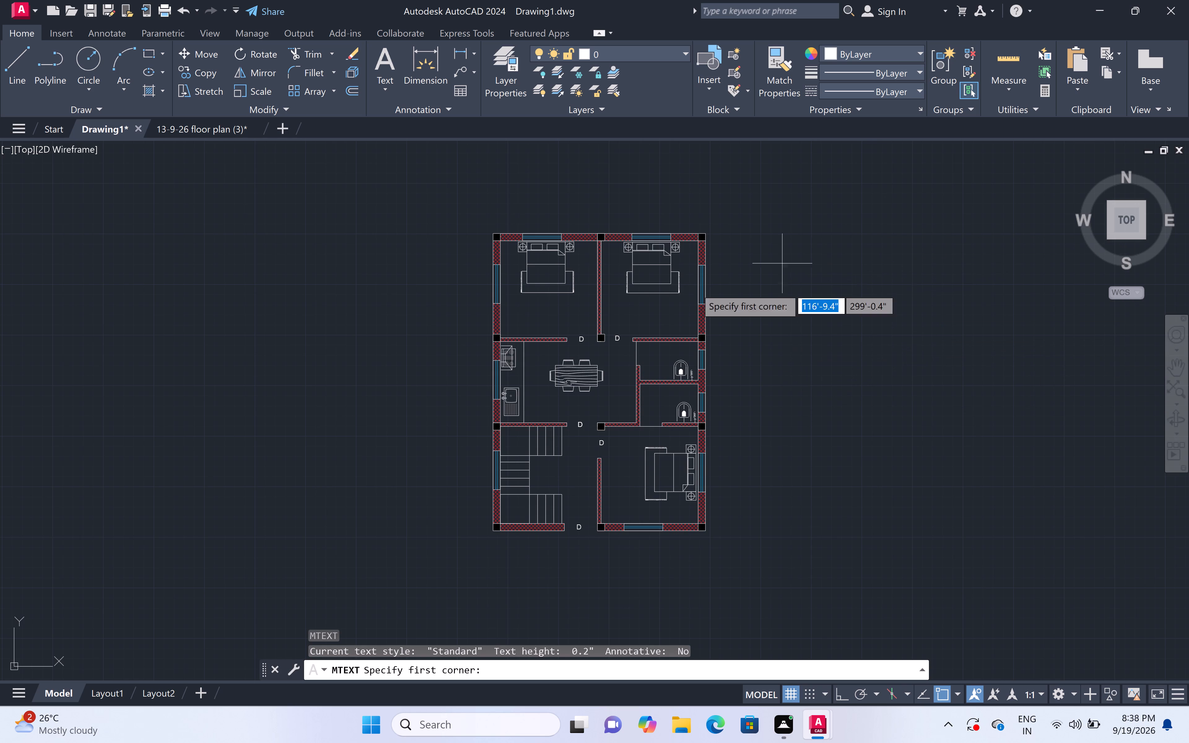
pyautogui.scroll(3, 509, 313)
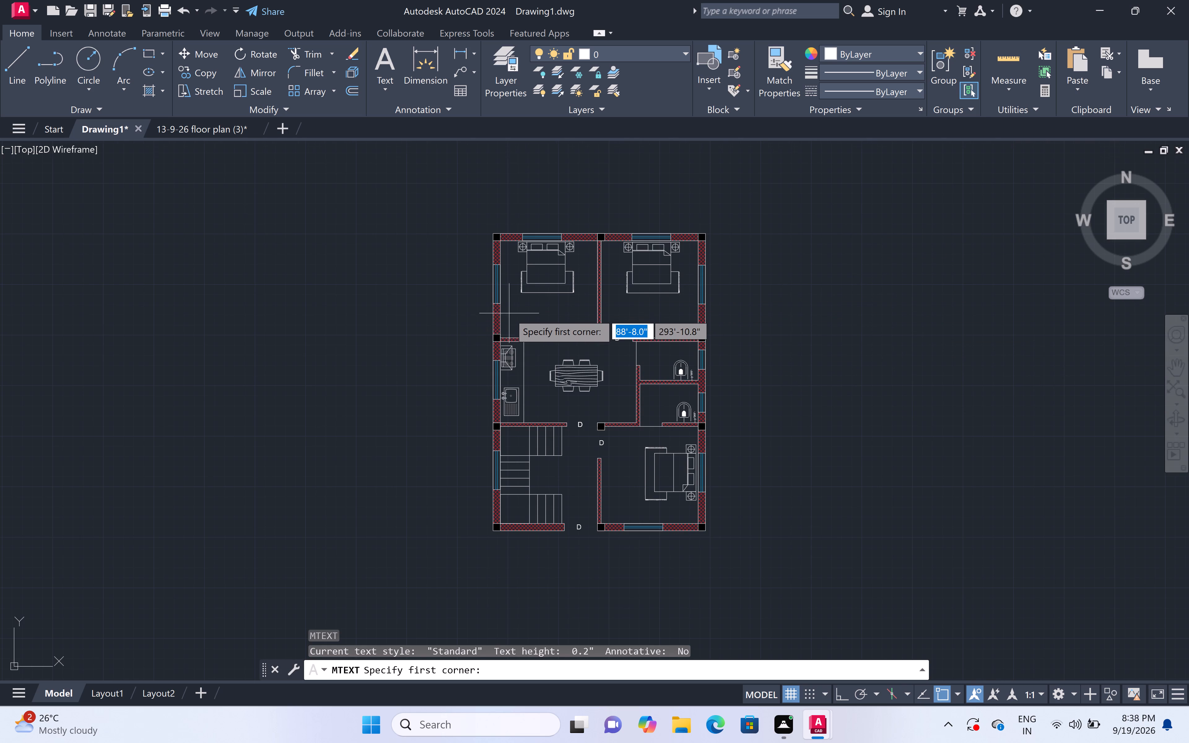
pyautogui.scroll(2, 518, 309)
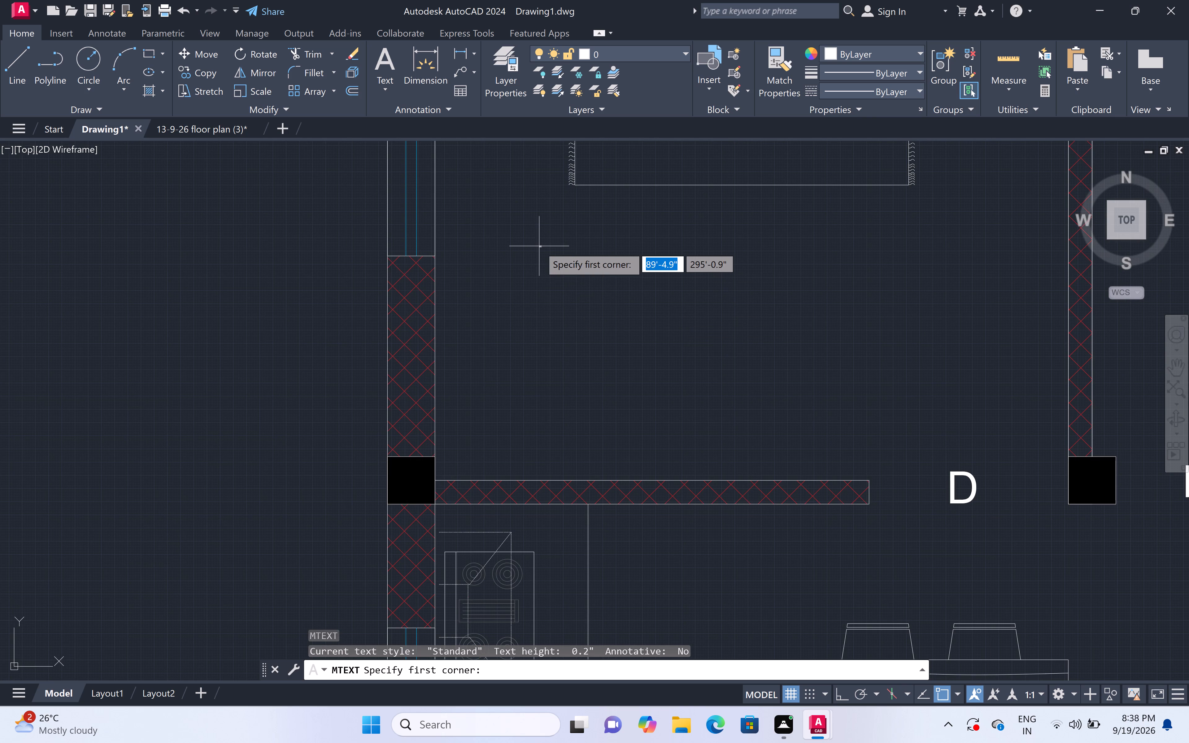
pyautogui.click(539, 246)
pyautogui.click(980, 393)
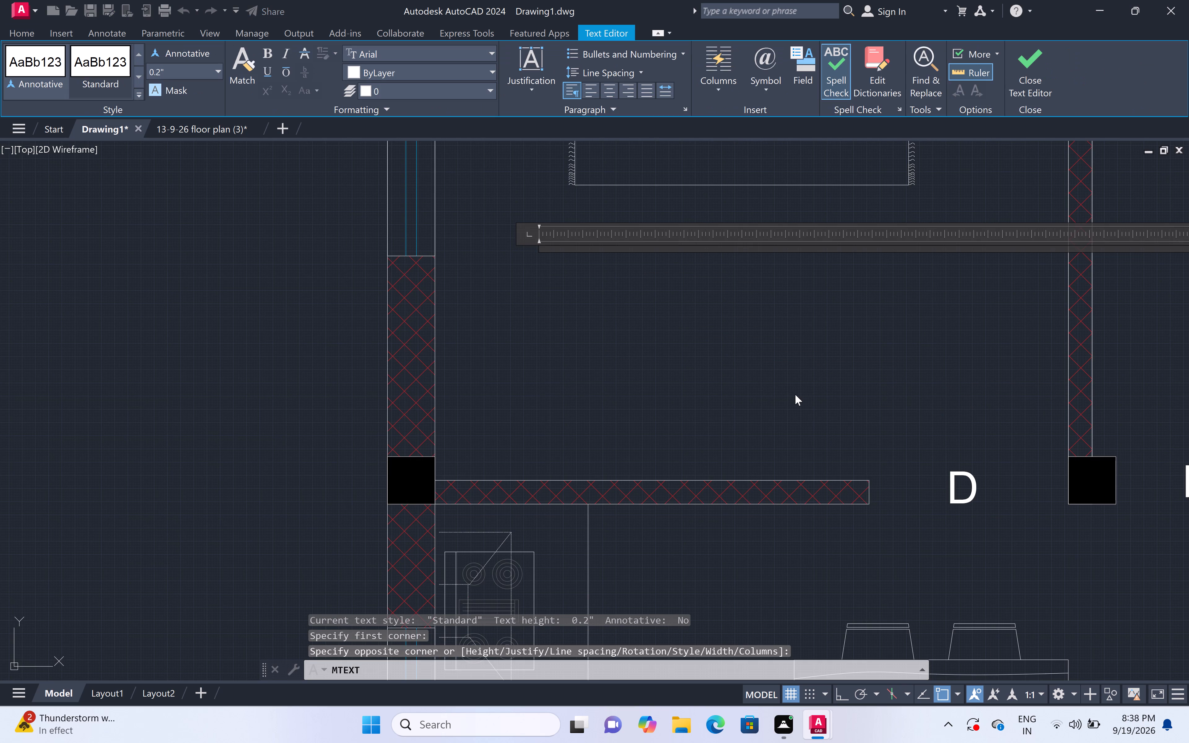
pyautogui.press('b')
pyautogui.press('e')
pyautogui.write('D ROO')
pyautogui.press('m')
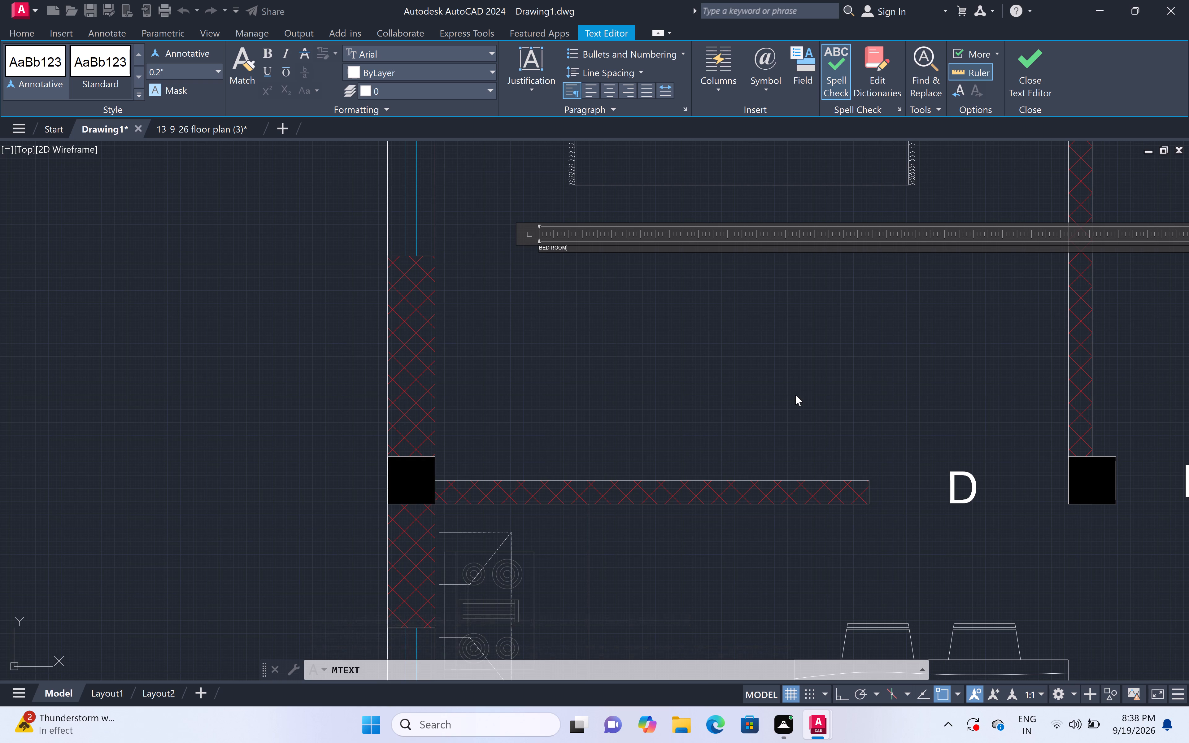
pyautogui.press('Return')
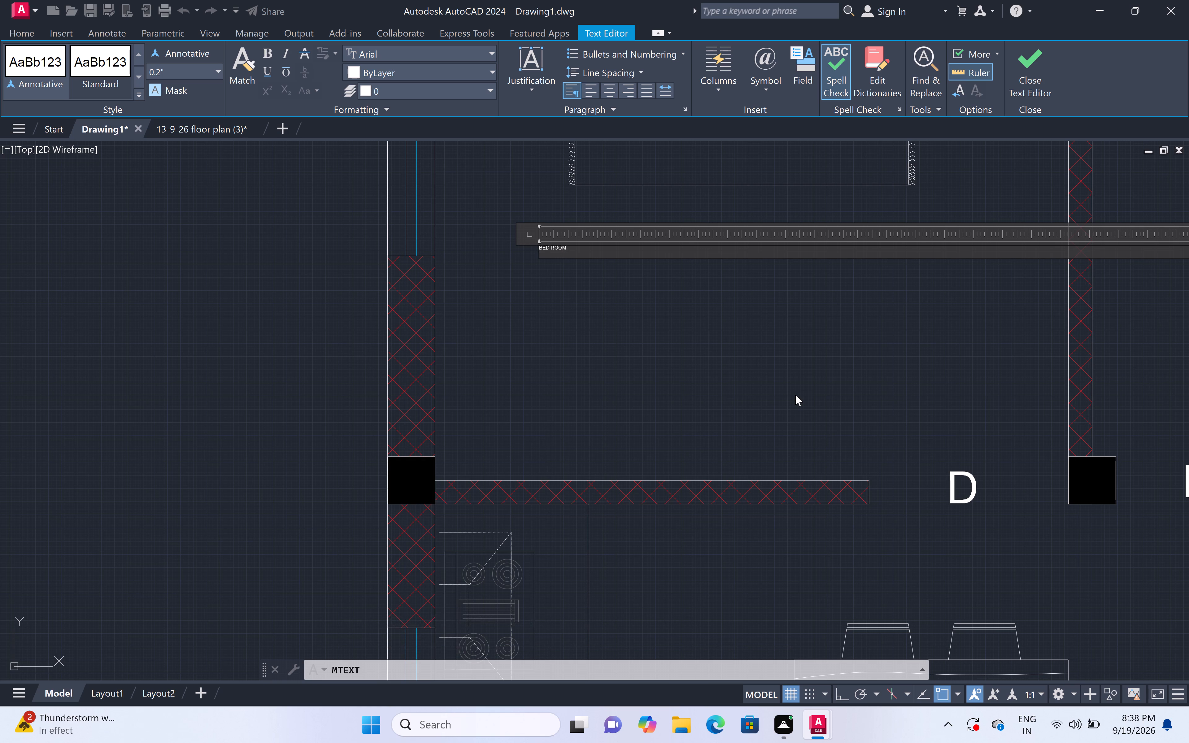
pyautogui.write('10\'0"')
pyautogui.write('X10\'0"')
pyautogui.click(618, 306)
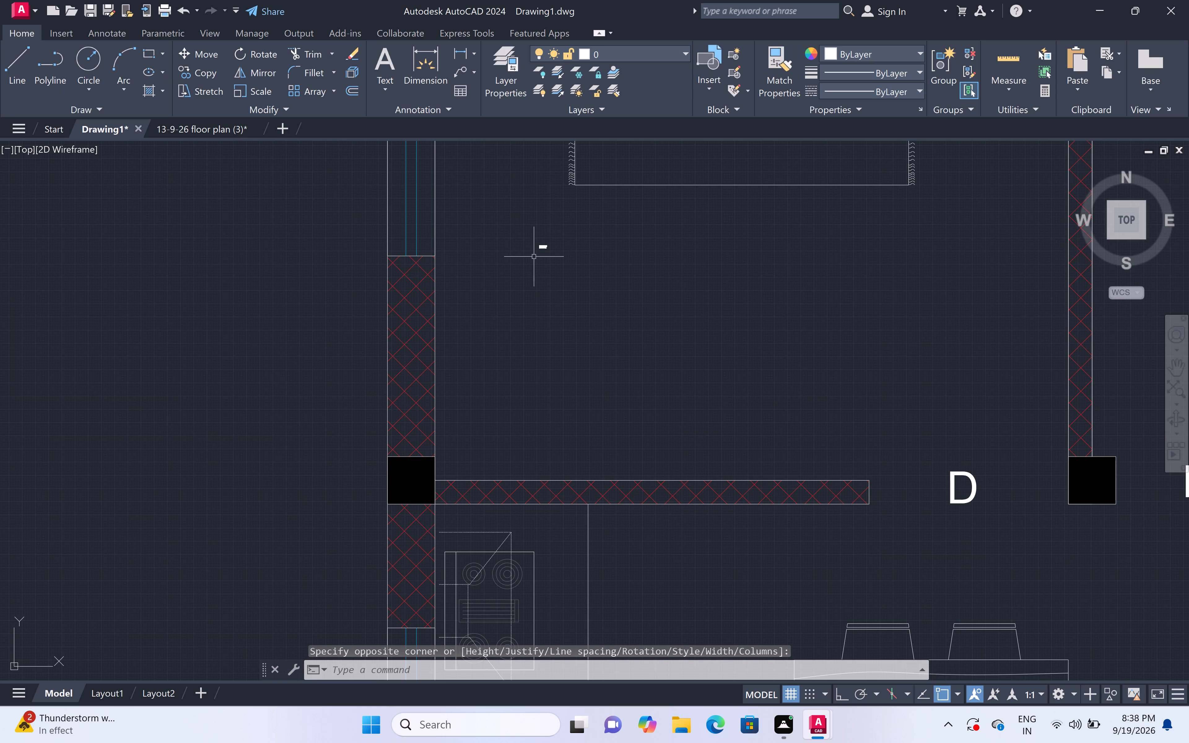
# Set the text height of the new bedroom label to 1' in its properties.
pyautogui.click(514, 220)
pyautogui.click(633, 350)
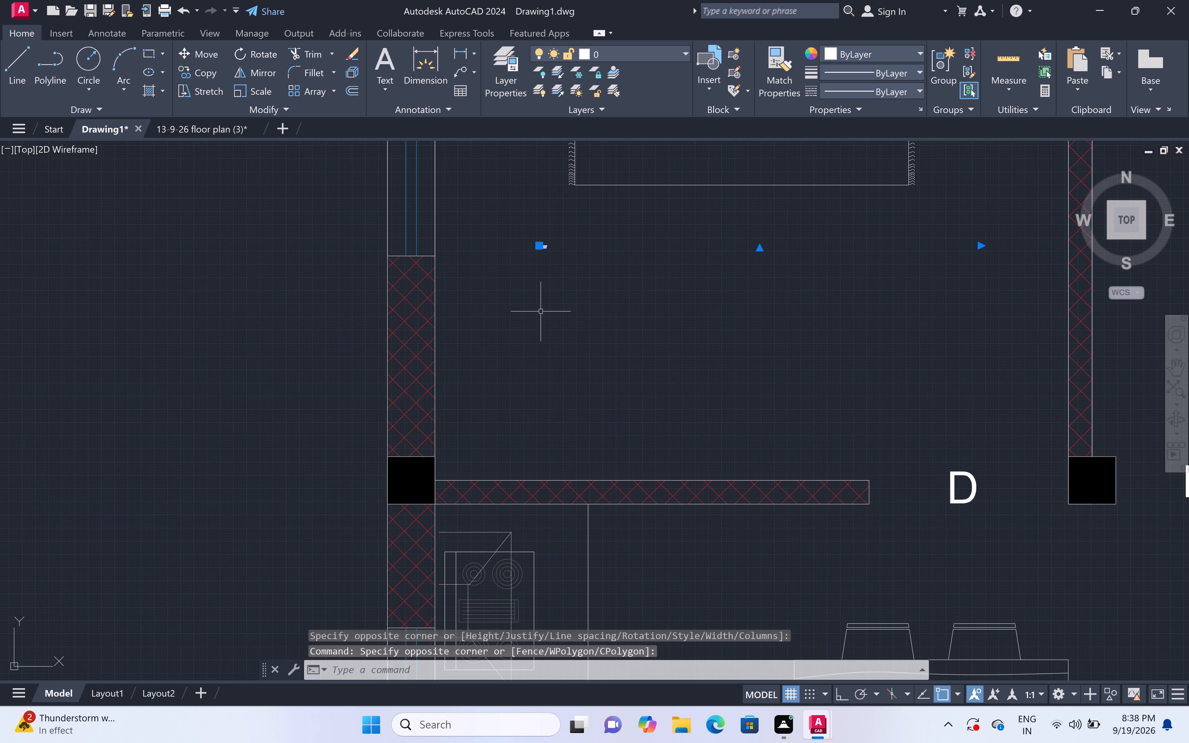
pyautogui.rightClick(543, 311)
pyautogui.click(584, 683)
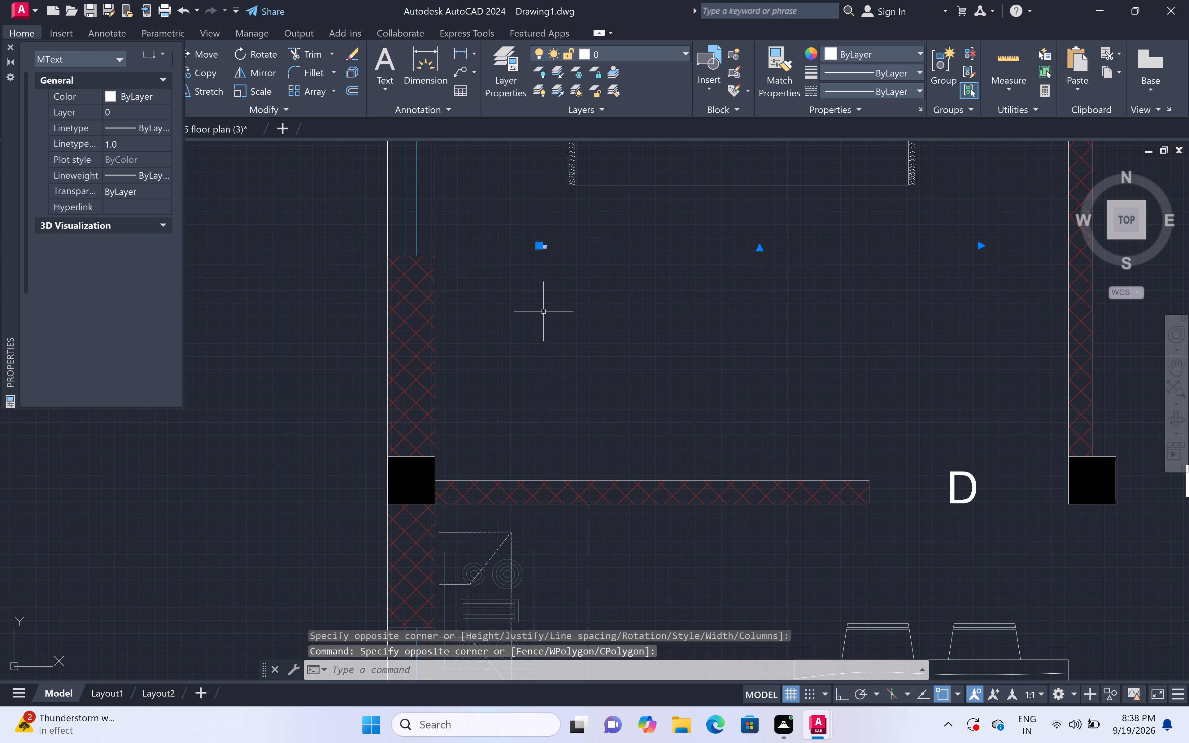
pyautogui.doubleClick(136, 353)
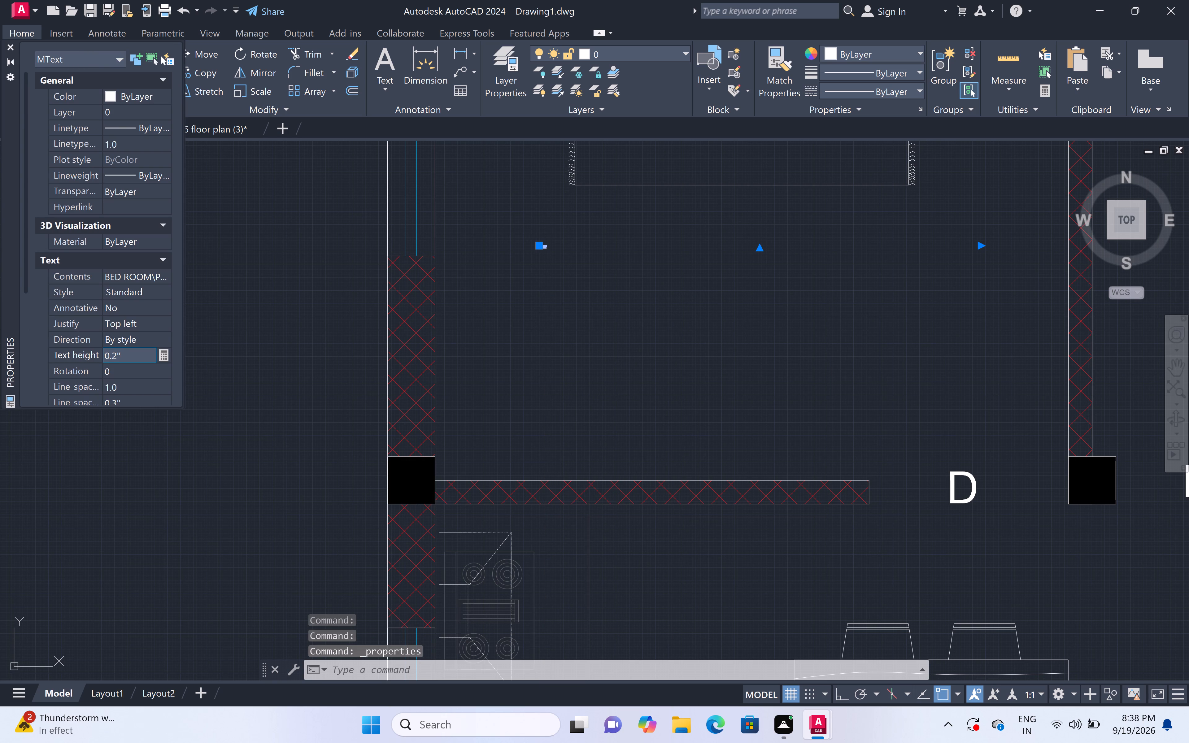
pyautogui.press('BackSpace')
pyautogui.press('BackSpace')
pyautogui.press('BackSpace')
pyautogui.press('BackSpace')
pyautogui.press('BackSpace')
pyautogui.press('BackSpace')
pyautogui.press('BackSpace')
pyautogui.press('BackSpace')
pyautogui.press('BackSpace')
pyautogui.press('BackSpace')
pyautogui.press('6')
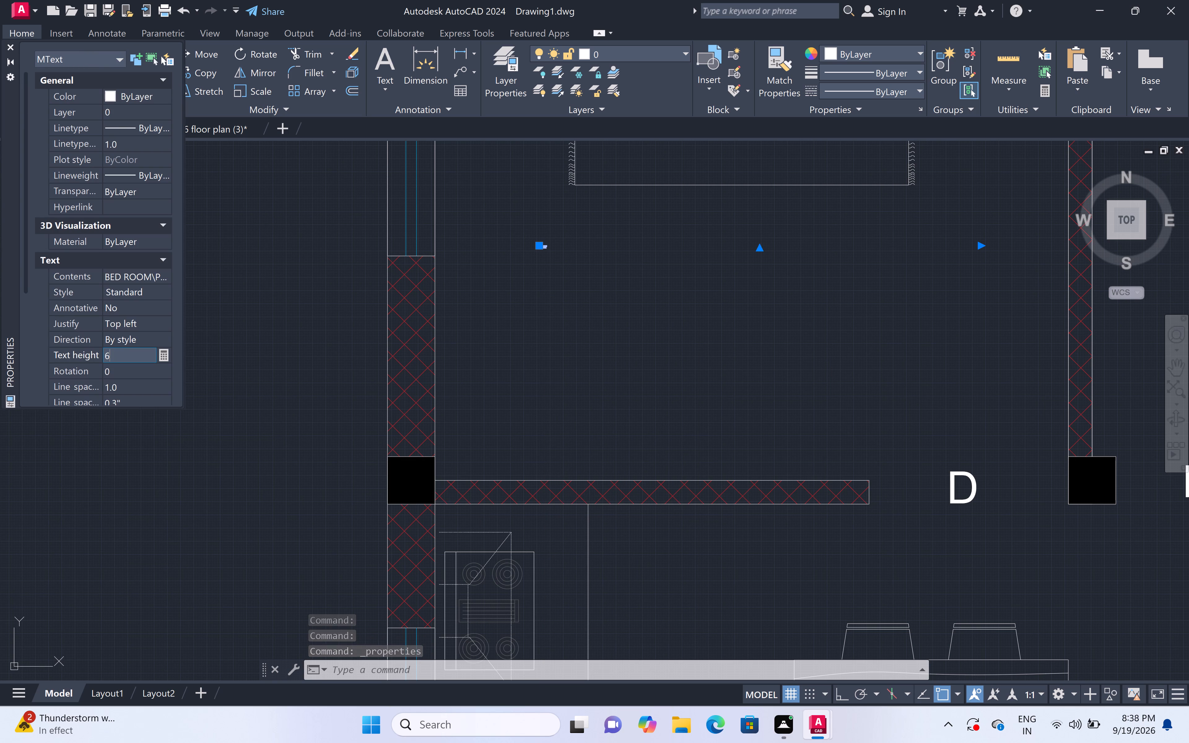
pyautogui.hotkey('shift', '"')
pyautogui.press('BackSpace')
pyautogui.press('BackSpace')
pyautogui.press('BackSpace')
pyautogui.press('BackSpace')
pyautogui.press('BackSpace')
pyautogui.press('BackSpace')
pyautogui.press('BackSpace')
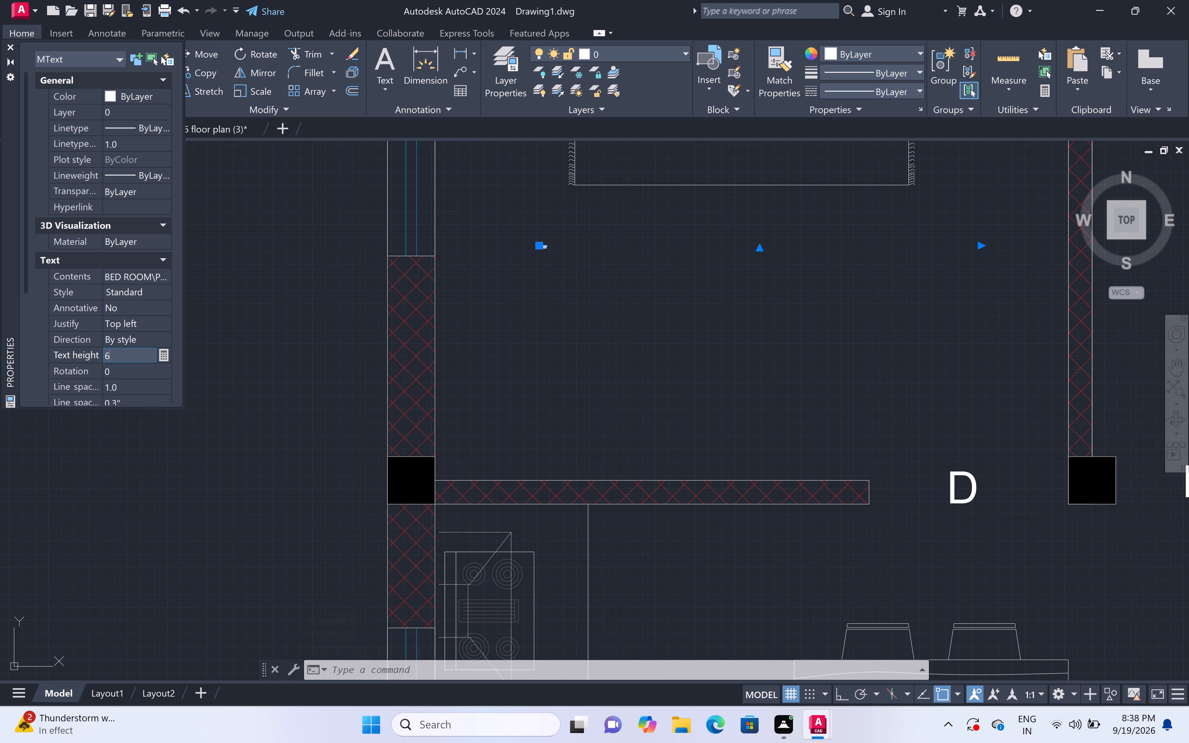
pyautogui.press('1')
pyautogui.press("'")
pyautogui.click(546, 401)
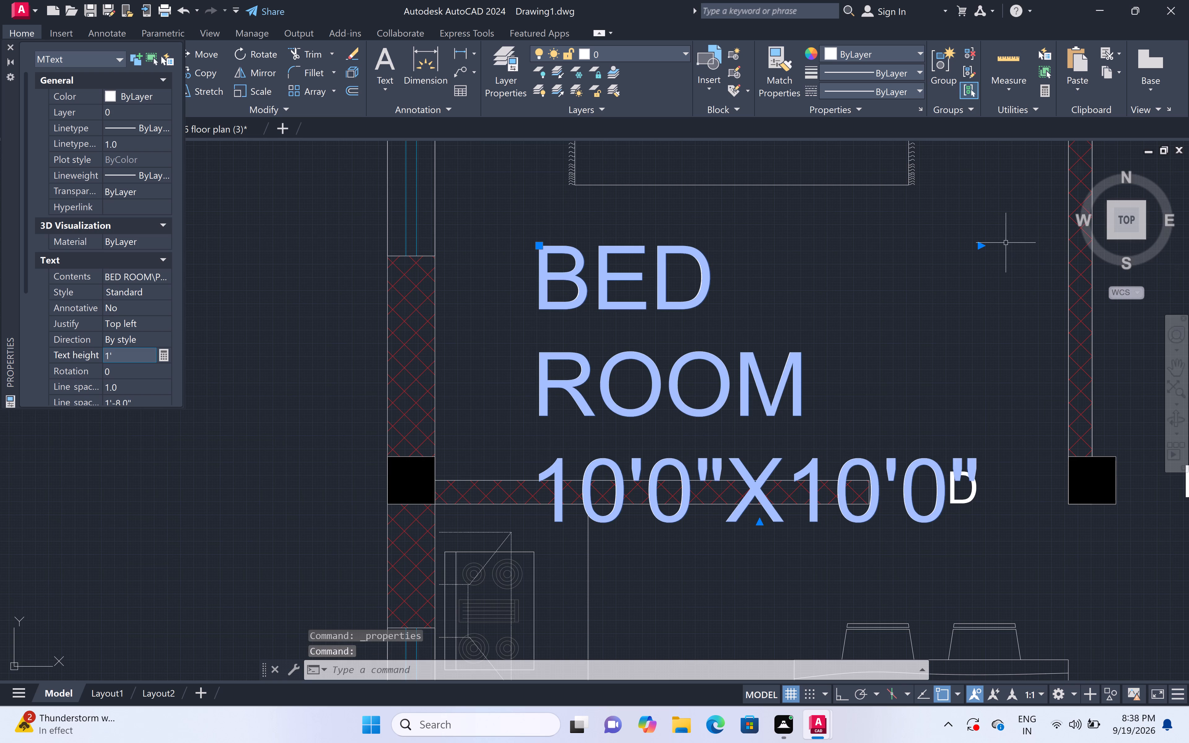
# Widen the bedroom label's text frame so that BED ROOM fits on a single line.
pyautogui.doubleClick(978, 244)
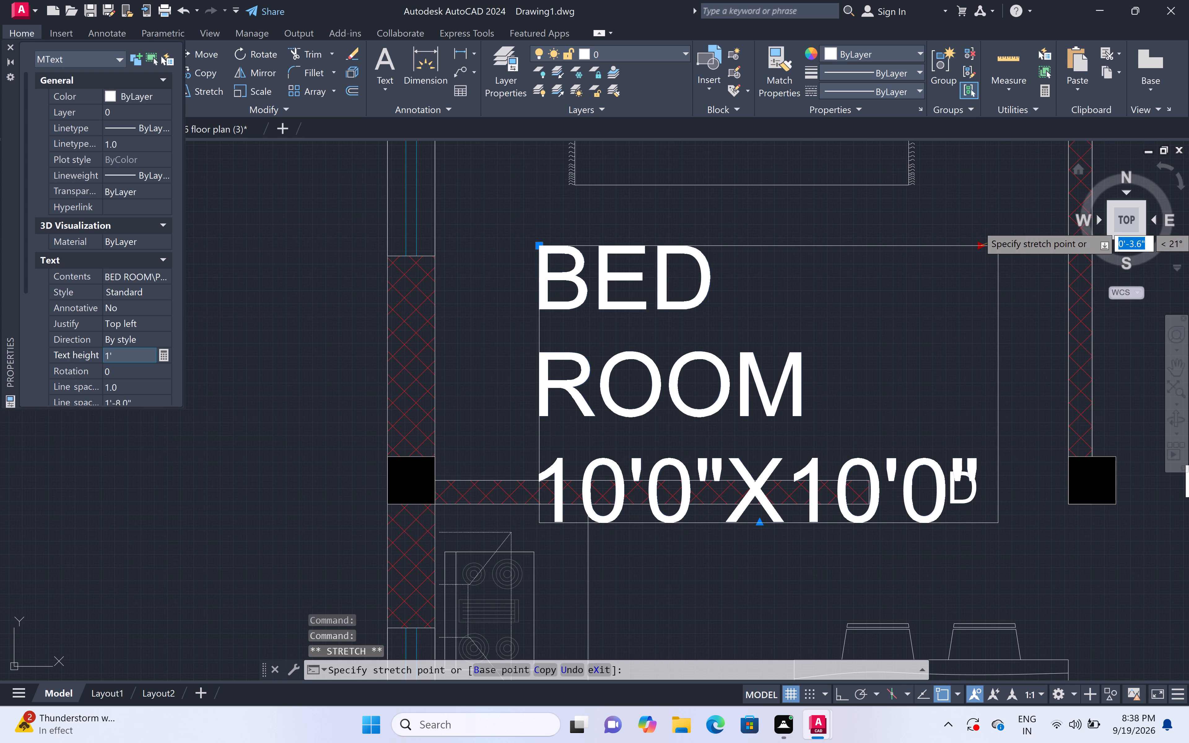
pyautogui.scroll(-2, 1035, 261)
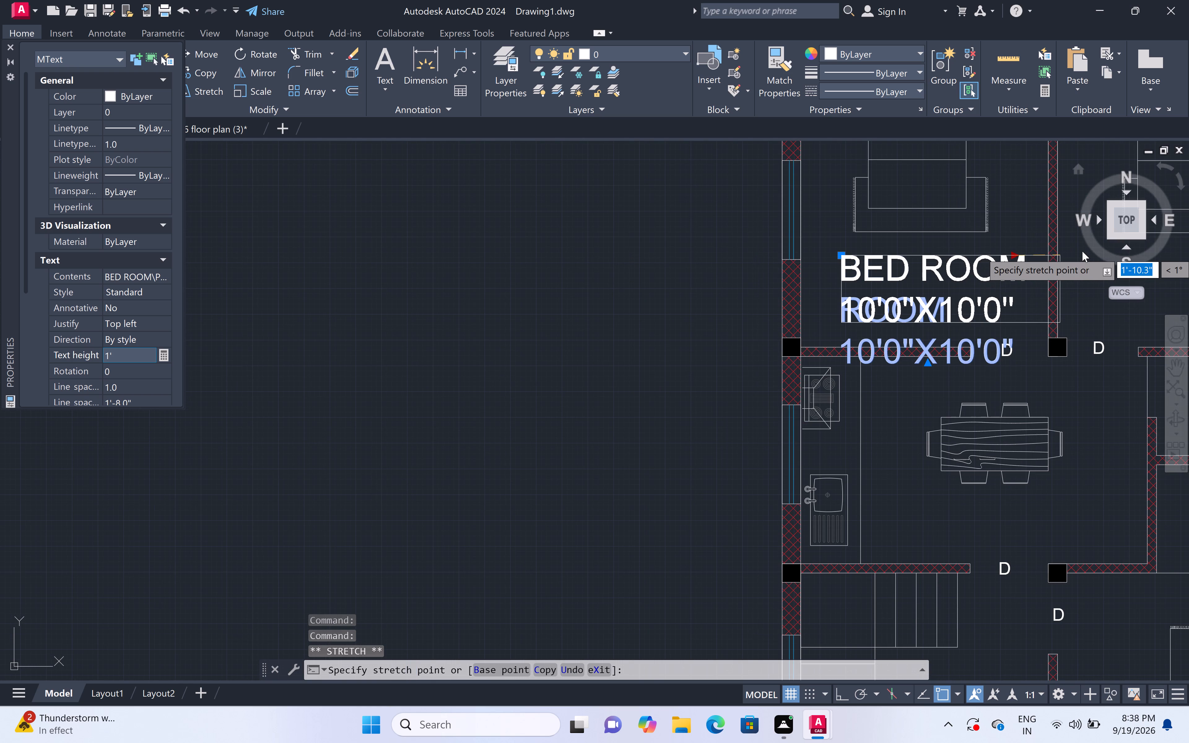
pyautogui.moveTo(1081, 251); pyautogui.dragTo(1078, 252)
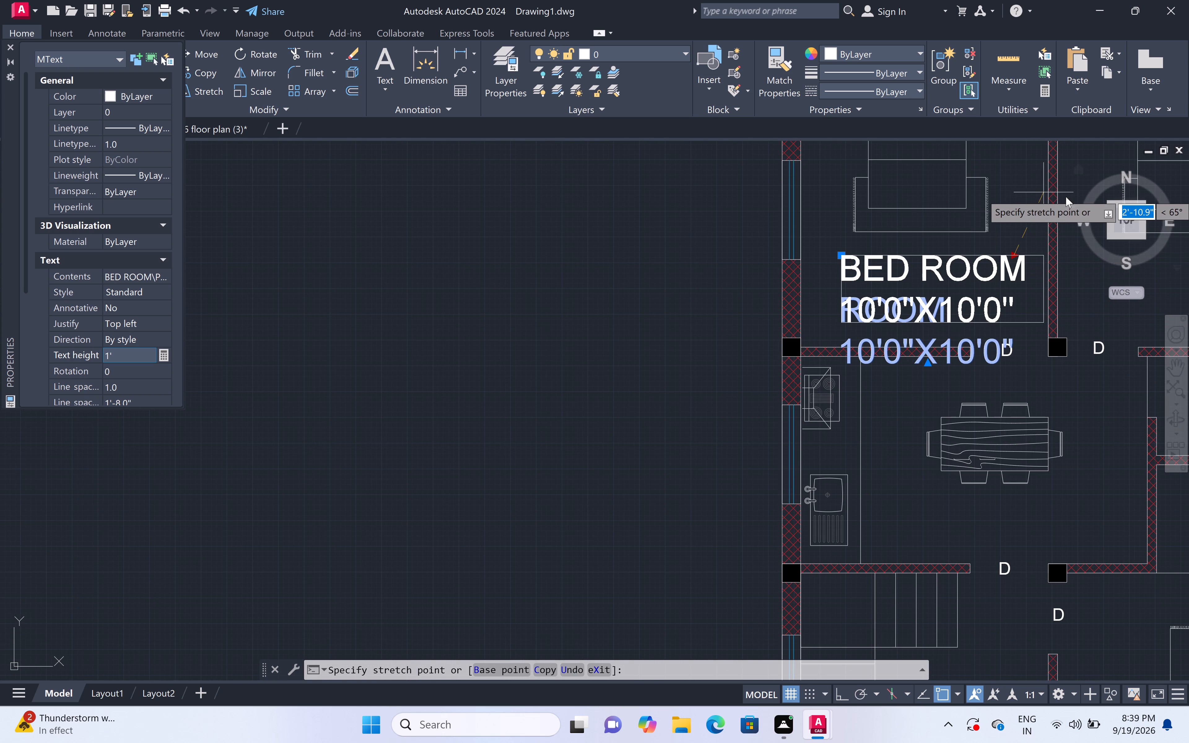
pyautogui.moveTo(1091, 309); pyautogui.dragTo(1091, 310, button='middle')
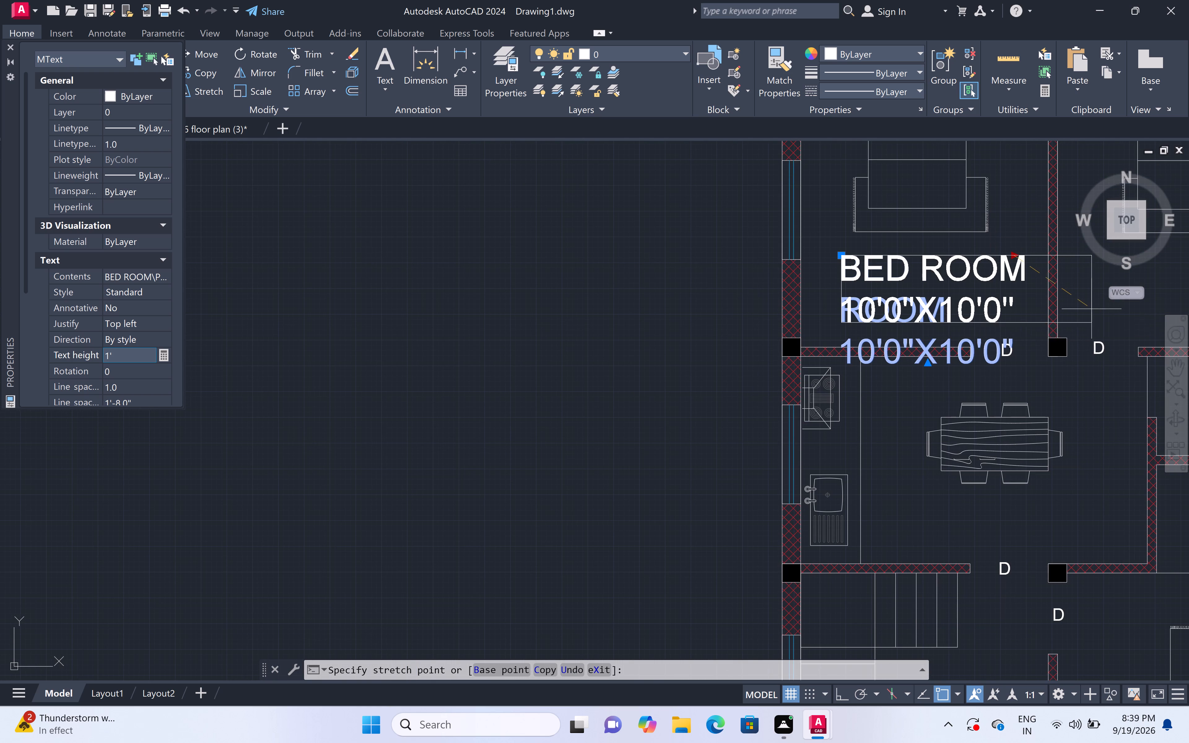
pyautogui.moveTo(1091, 310); pyautogui.dragTo(863, 370, button='middle')
pyautogui.click(919, 297)
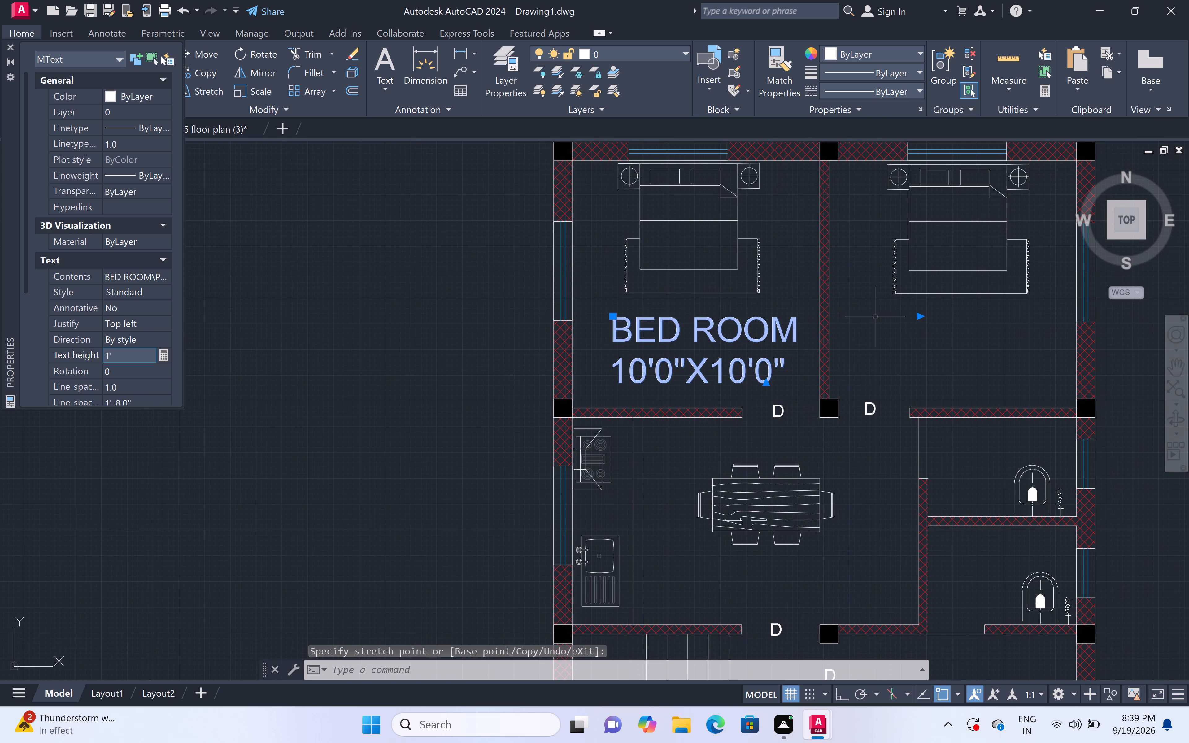
pyautogui.scroll(-2, 875, 317)
pyautogui.press('Escape')
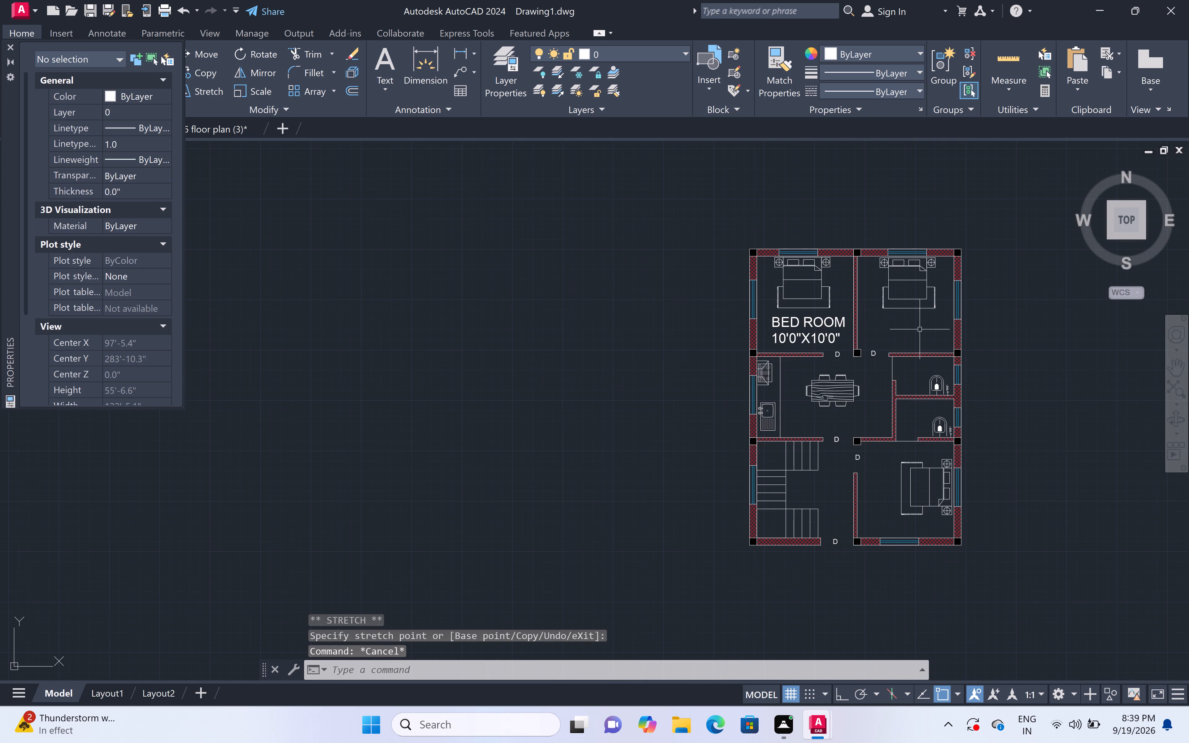
# Set the bedroom label's text height to 6".
pyautogui.click(792, 319)
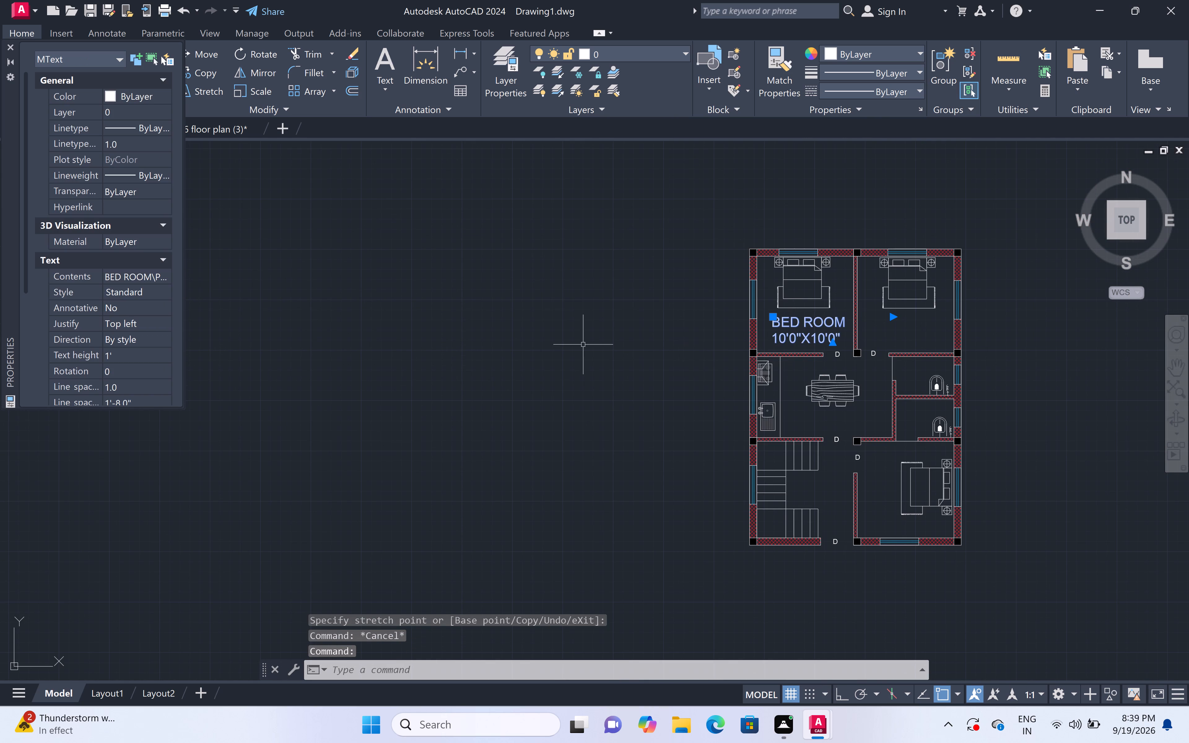
pyautogui.click(126, 352)
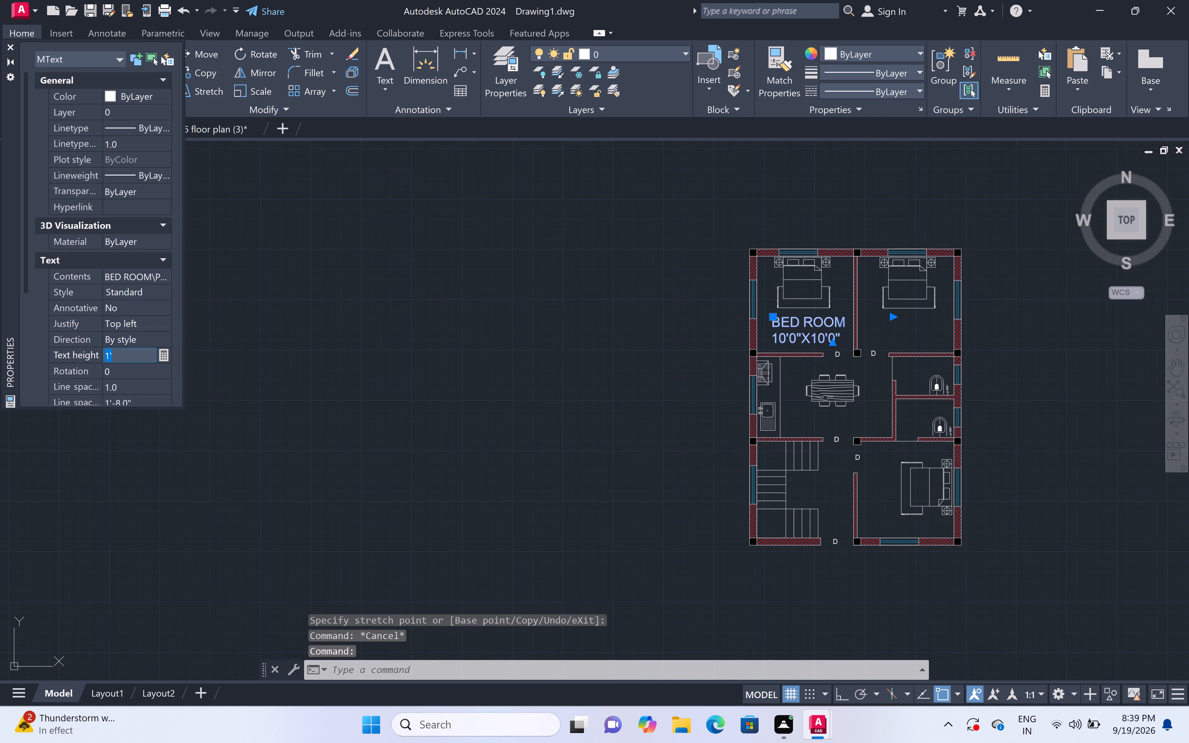
pyautogui.press('BackSpace')
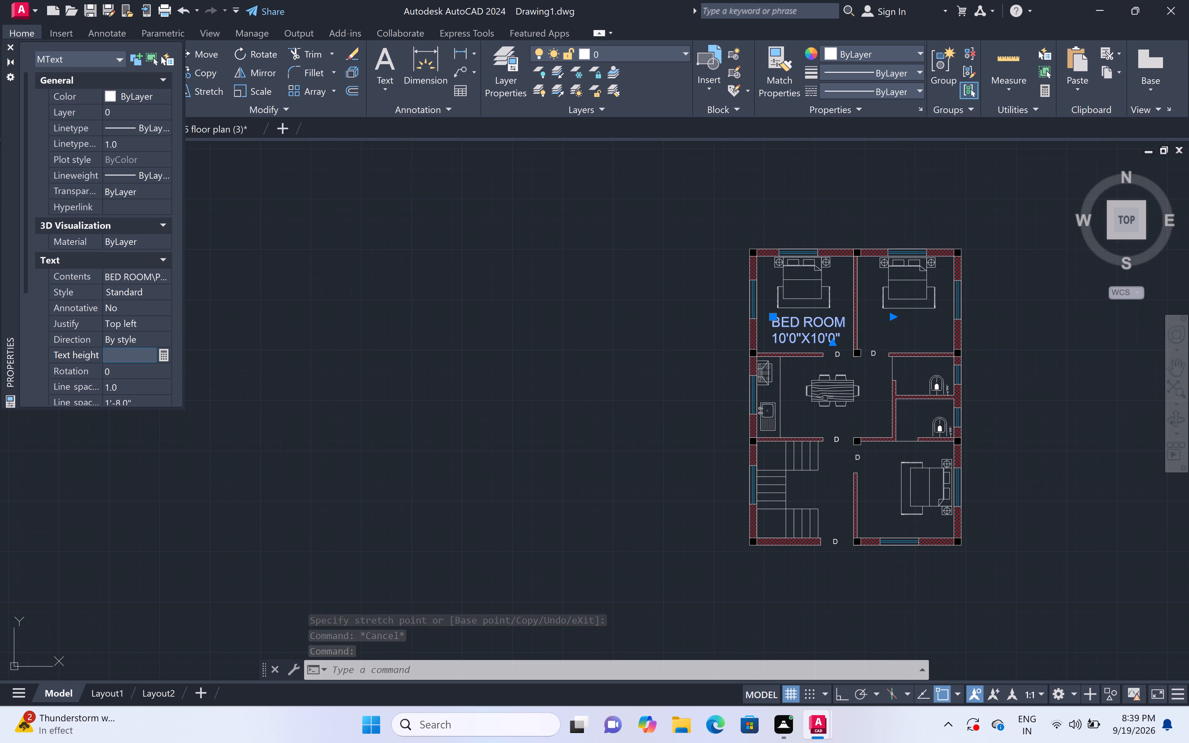
pyautogui.write('6"')
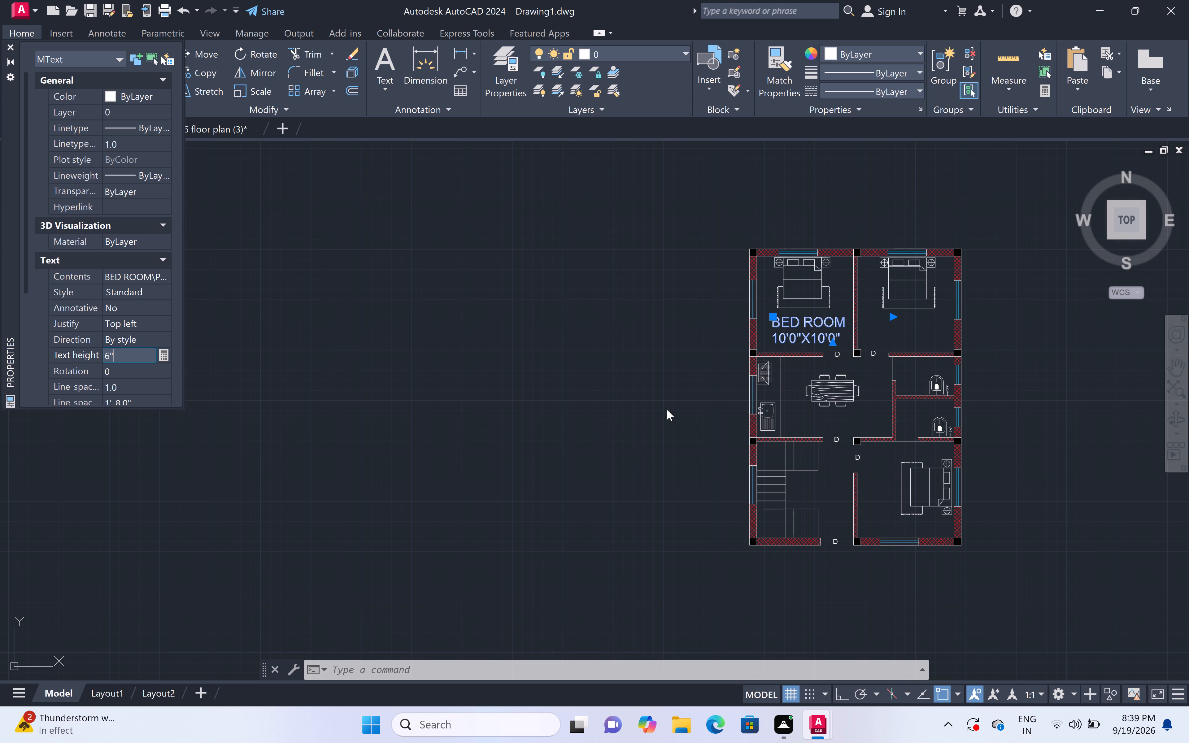
pyautogui.click(765, 336)
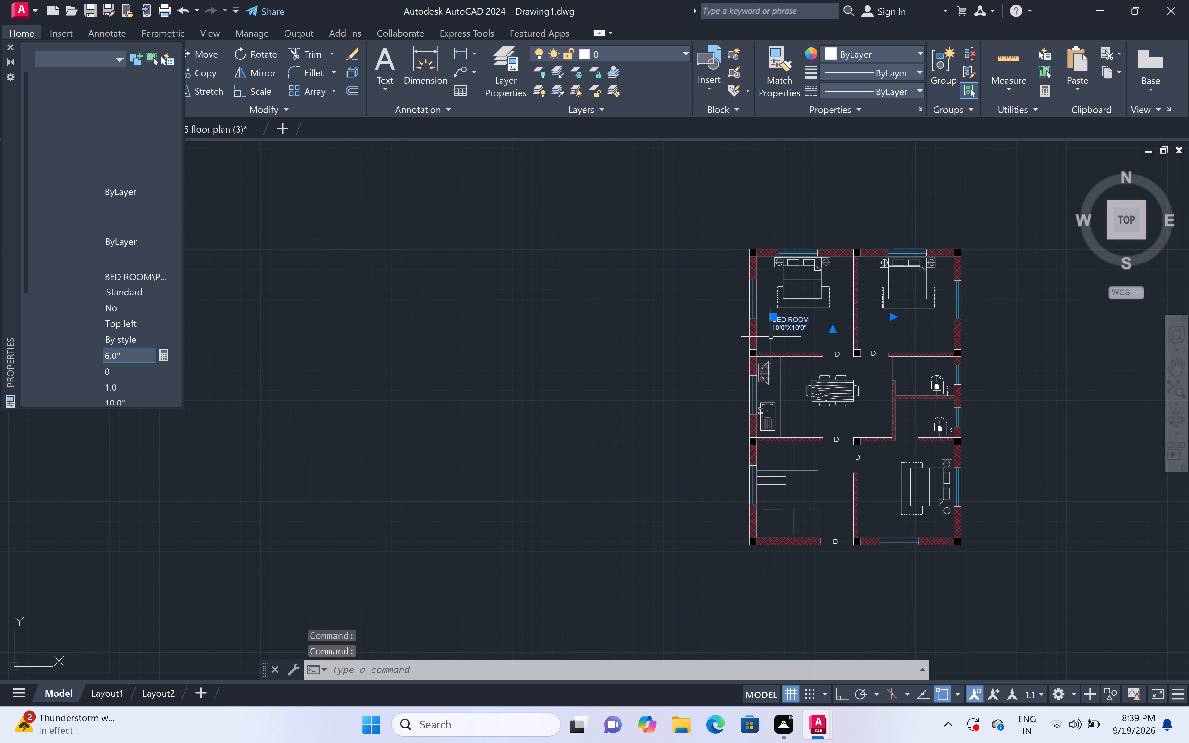
pyautogui.press('Escape')
# Move the BED ROOM label so it sits centred beneath the bed in the upper-left bedroom.
pyautogui.scroll(3, 781, 325)
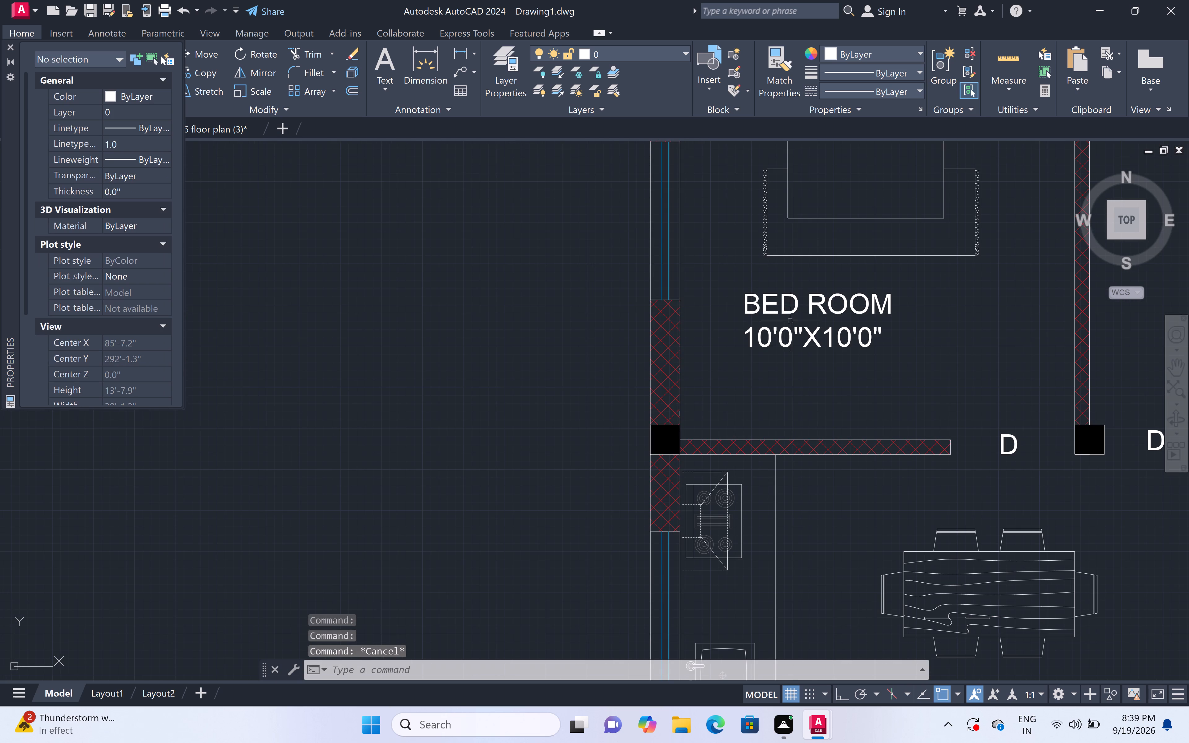
pyautogui.click(825, 310)
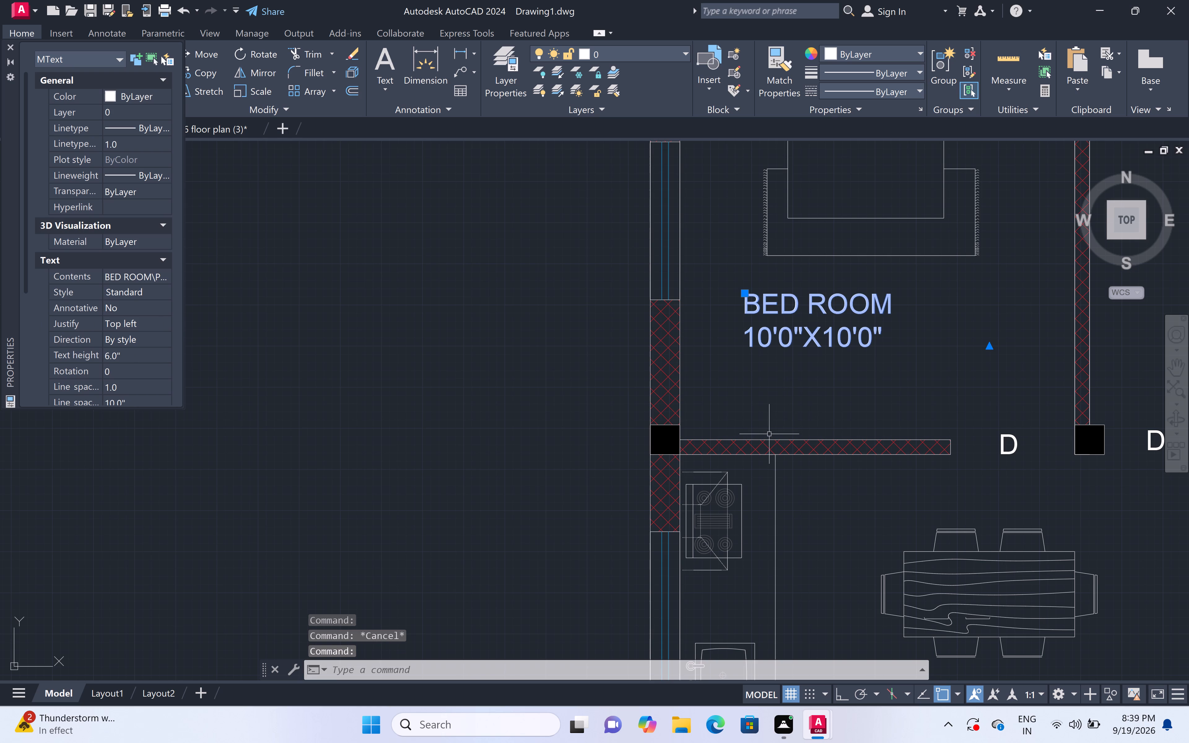
pyautogui.write('M')
pyautogui.press('space')
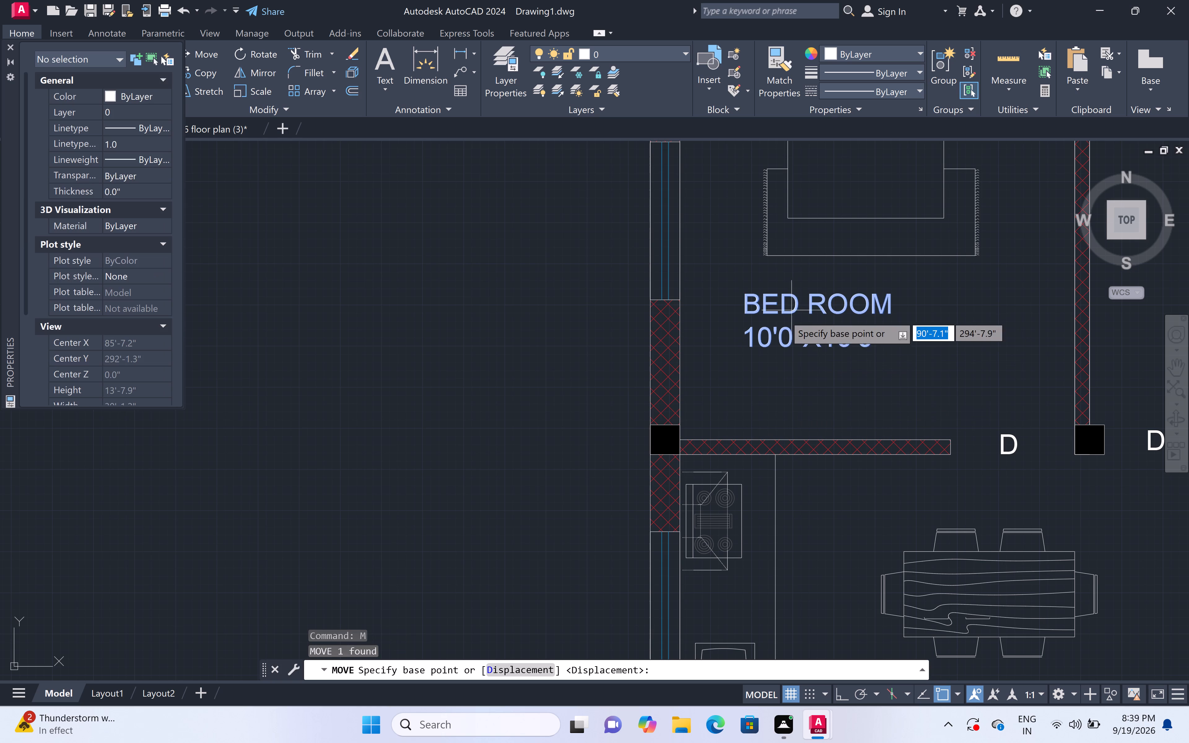
pyautogui.doubleClick(749, 347)
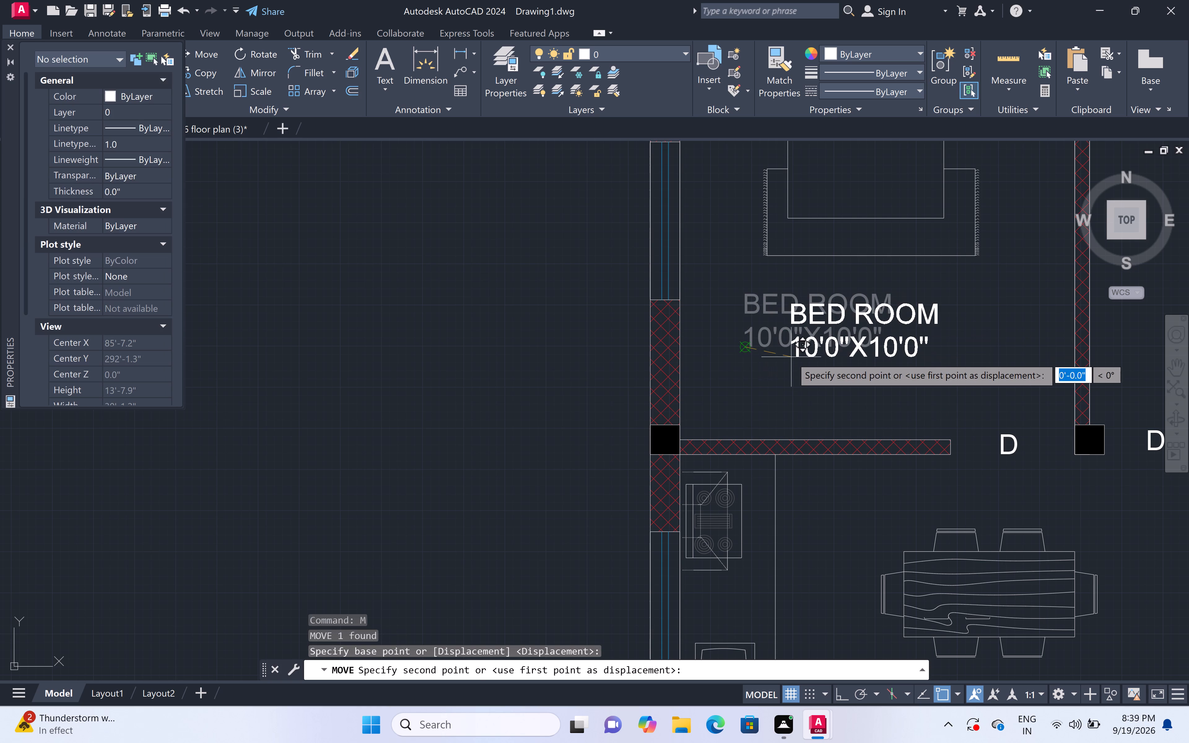
pyautogui.scroll(5, 798, 363)
pyautogui.click(798, 358)
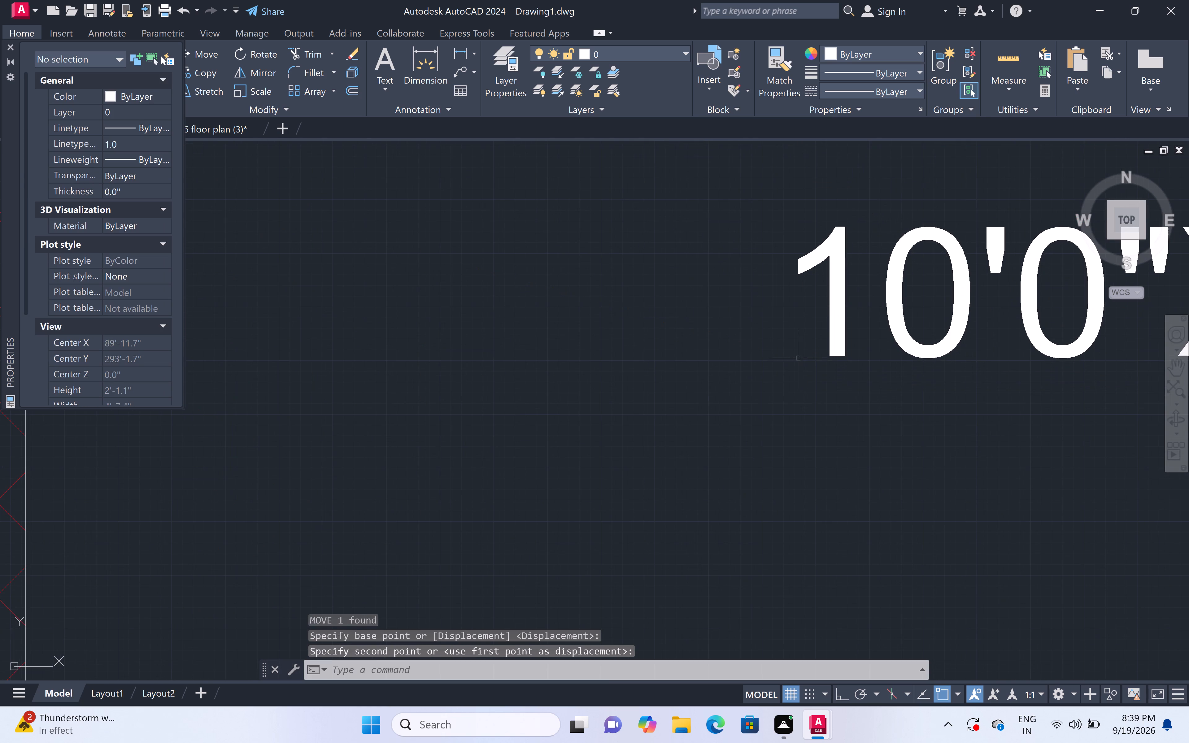
pyautogui.scroll(-9, 798, 358)
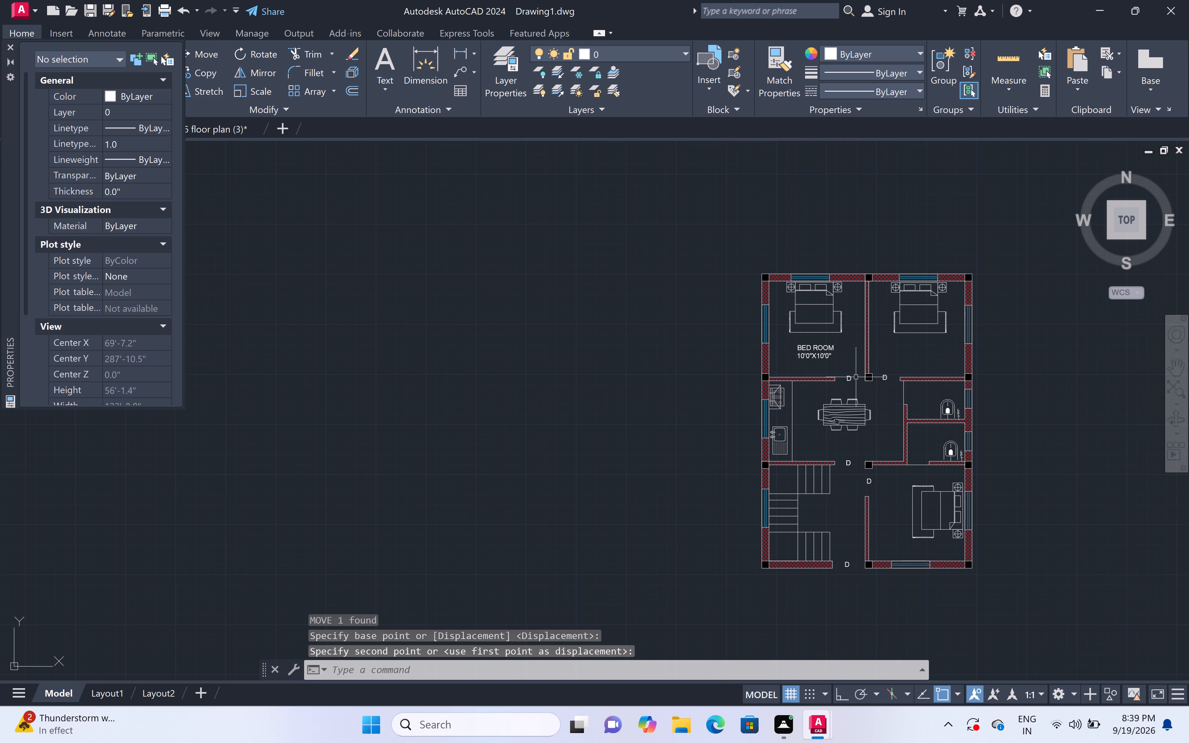
pyautogui.scroll(3, 982, 370)
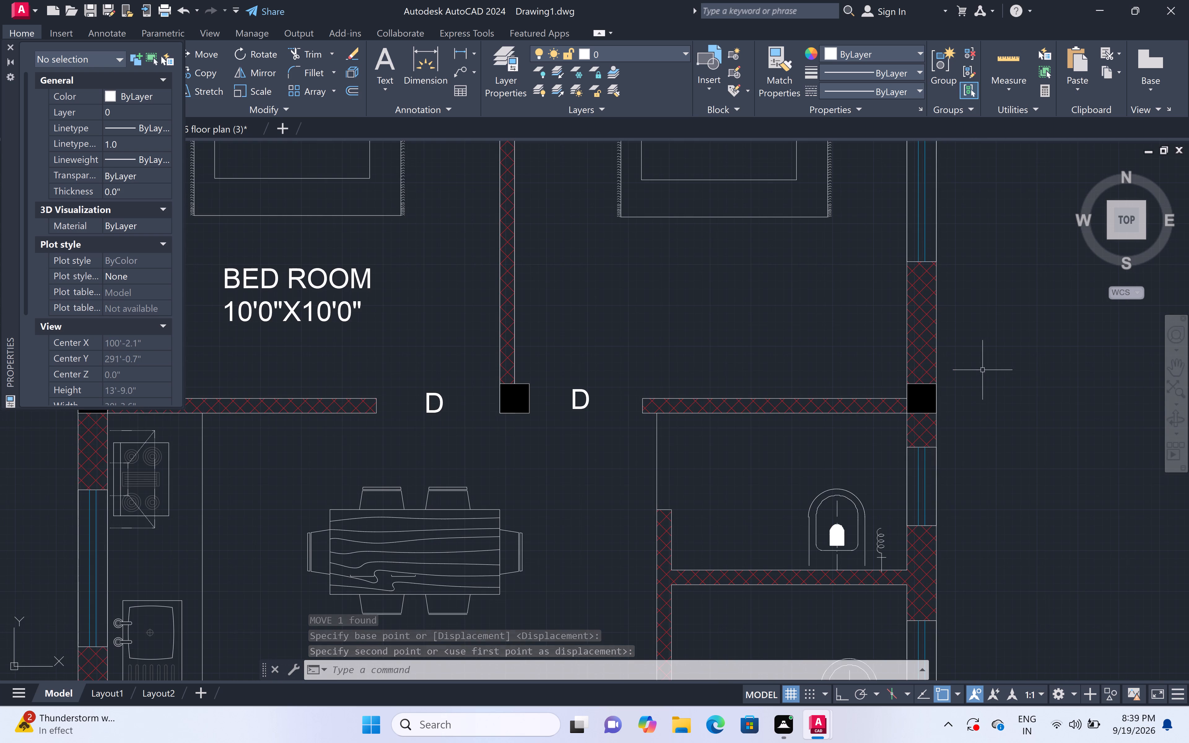
# Add multiline text reading BED ROOM over 10'0"X10'0" beneath the bed in the upper-right bedroom.
pyautogui.press('m')
pyautogui.write('T')
pyautogui.press('space')
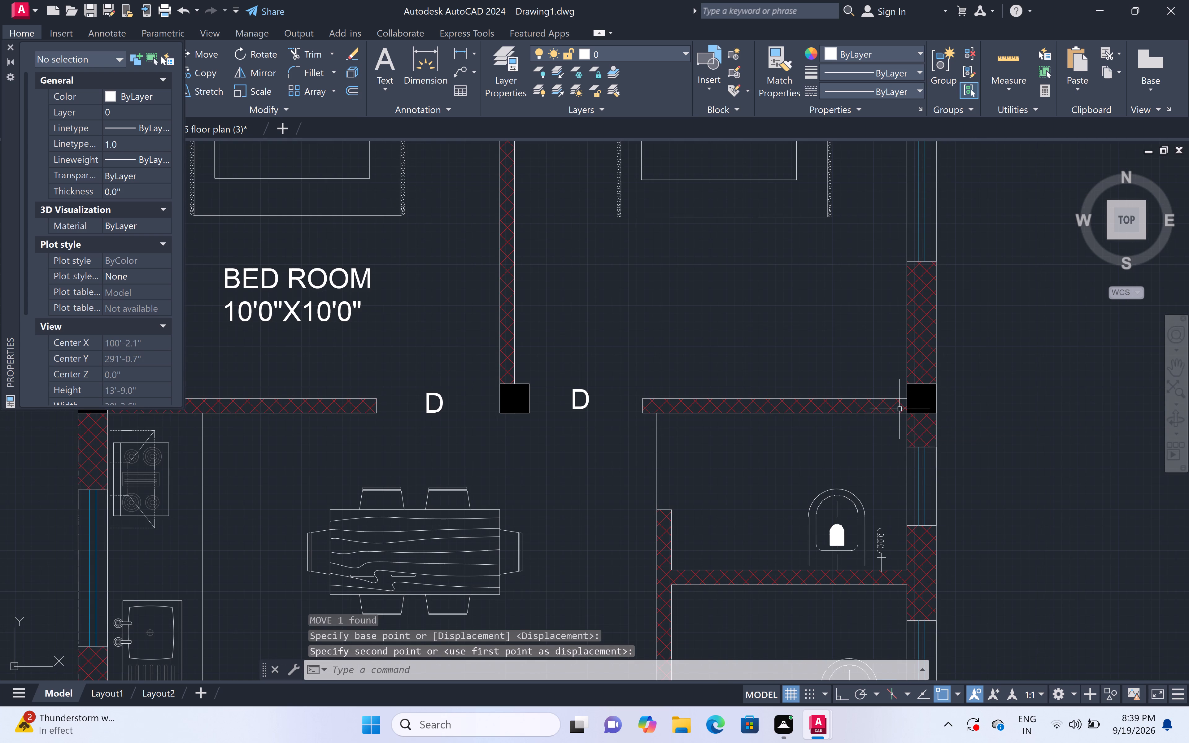
pyautogui.doubleClick(611, 254)
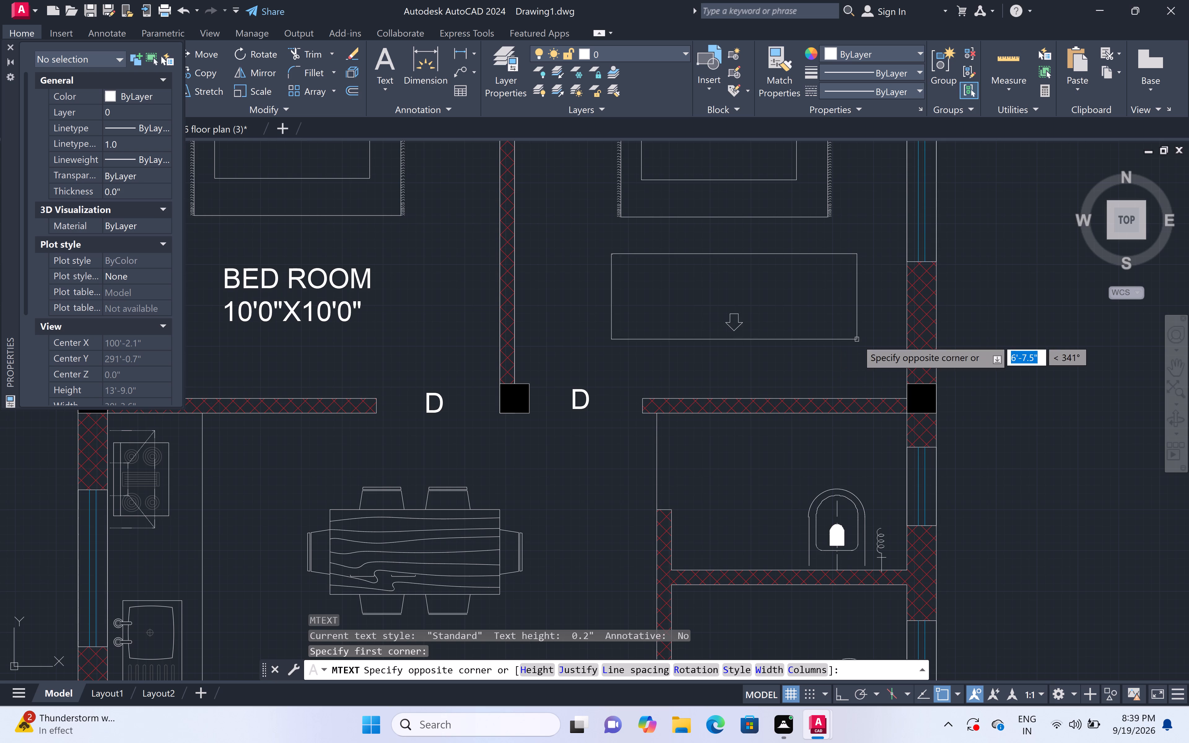
pyautogui.click(857, 339)
pyautogui.write('BED')
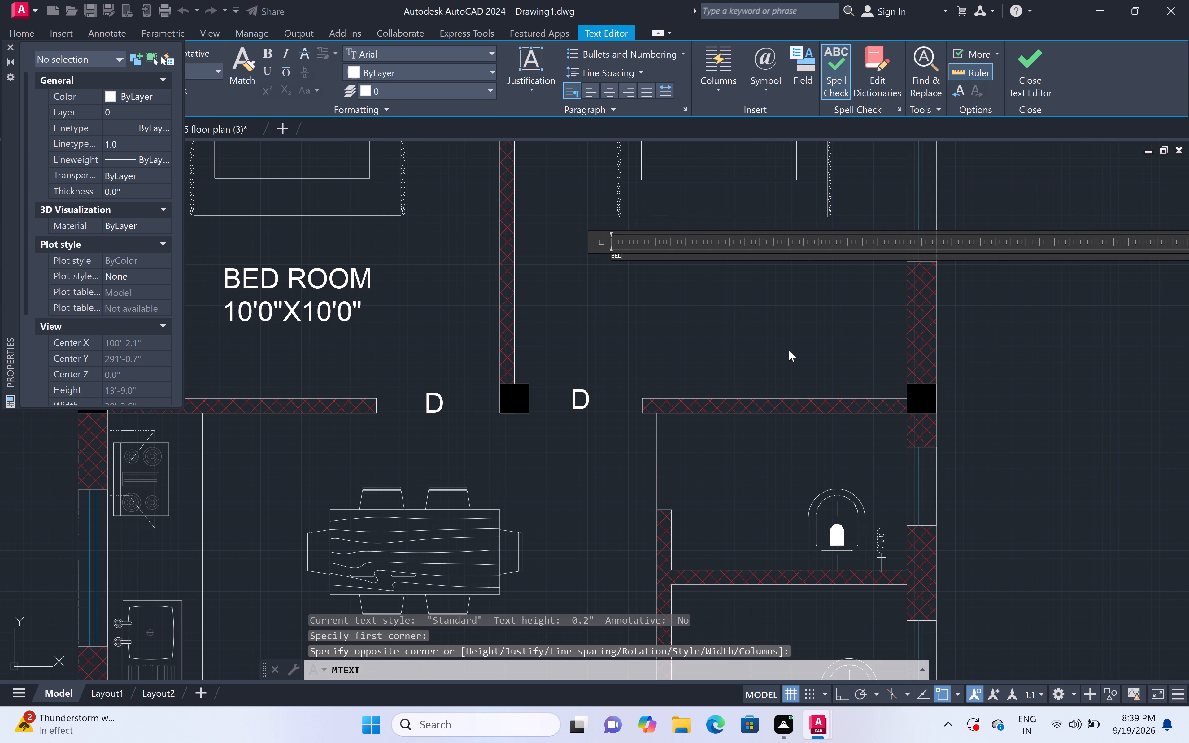
pyautogui.press('space')
pyautogui.write('ROOM')
pyautogui.press('Return')
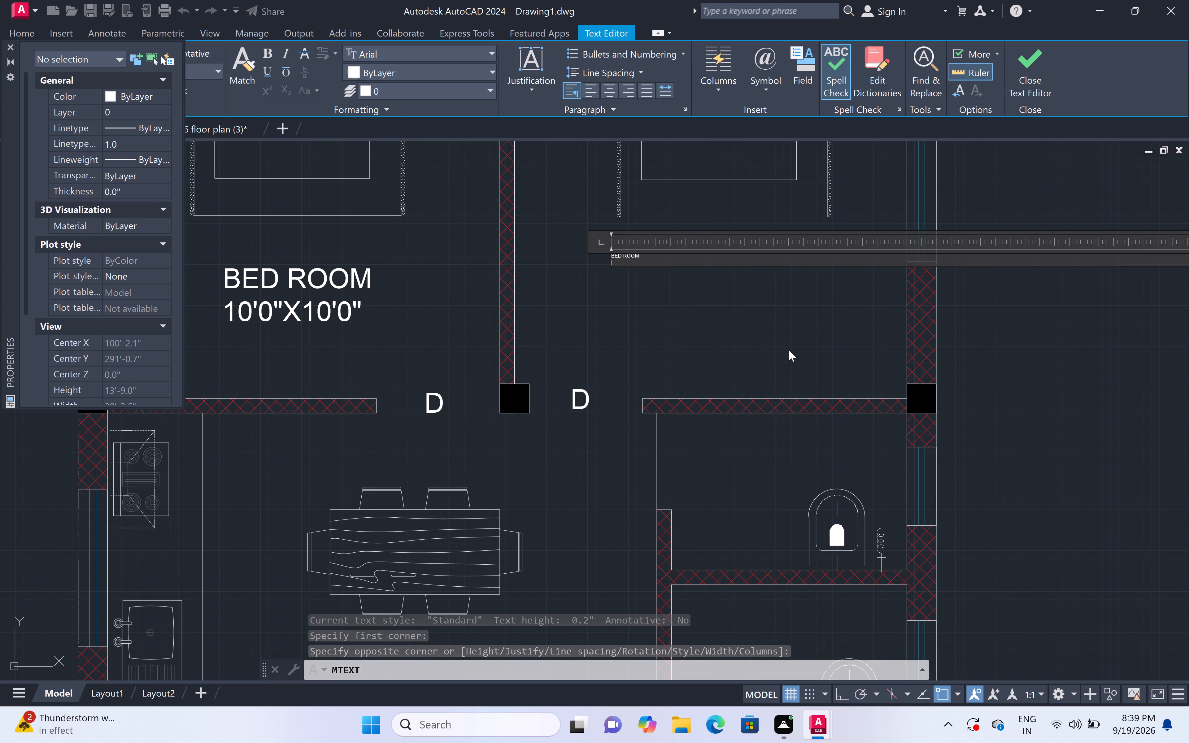
pyautogui.write('10')
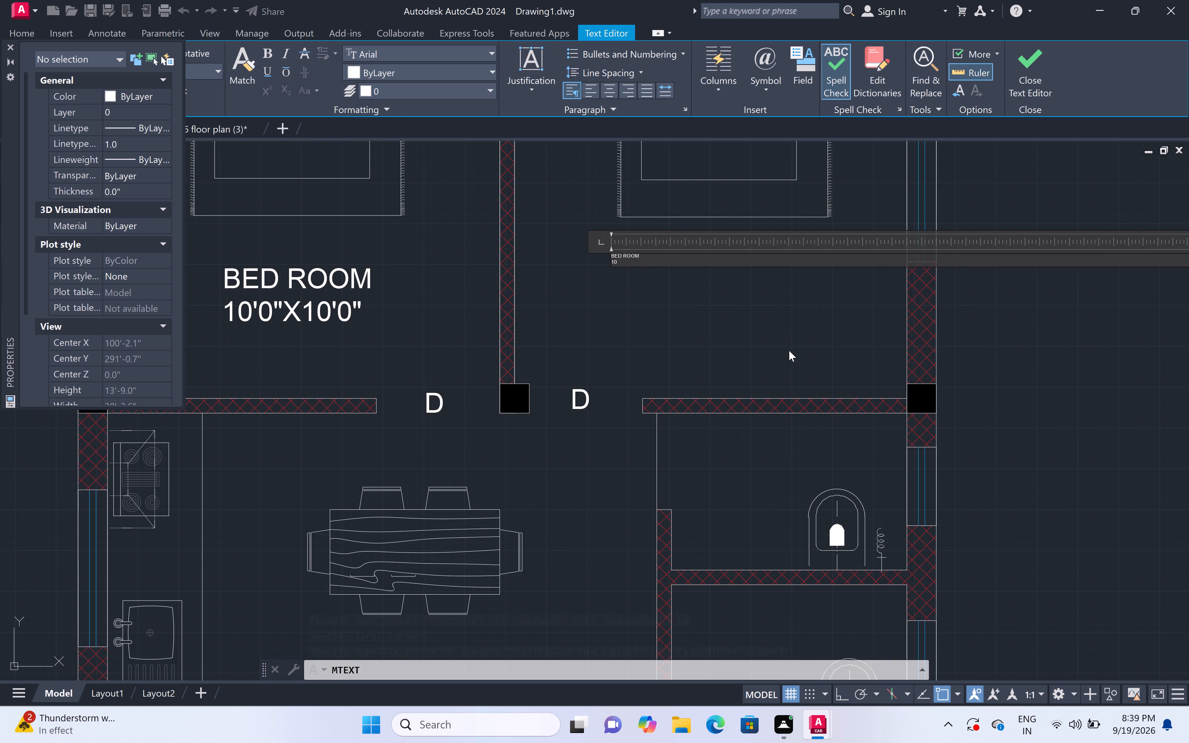
pyautogui.write('\'0"')
pyautogui.write('X10\'0"')
pyautogui.click(633, 314)
# Set the text height of the upper-right bedroom's label to 6".
pyautogui.click(595, 241)
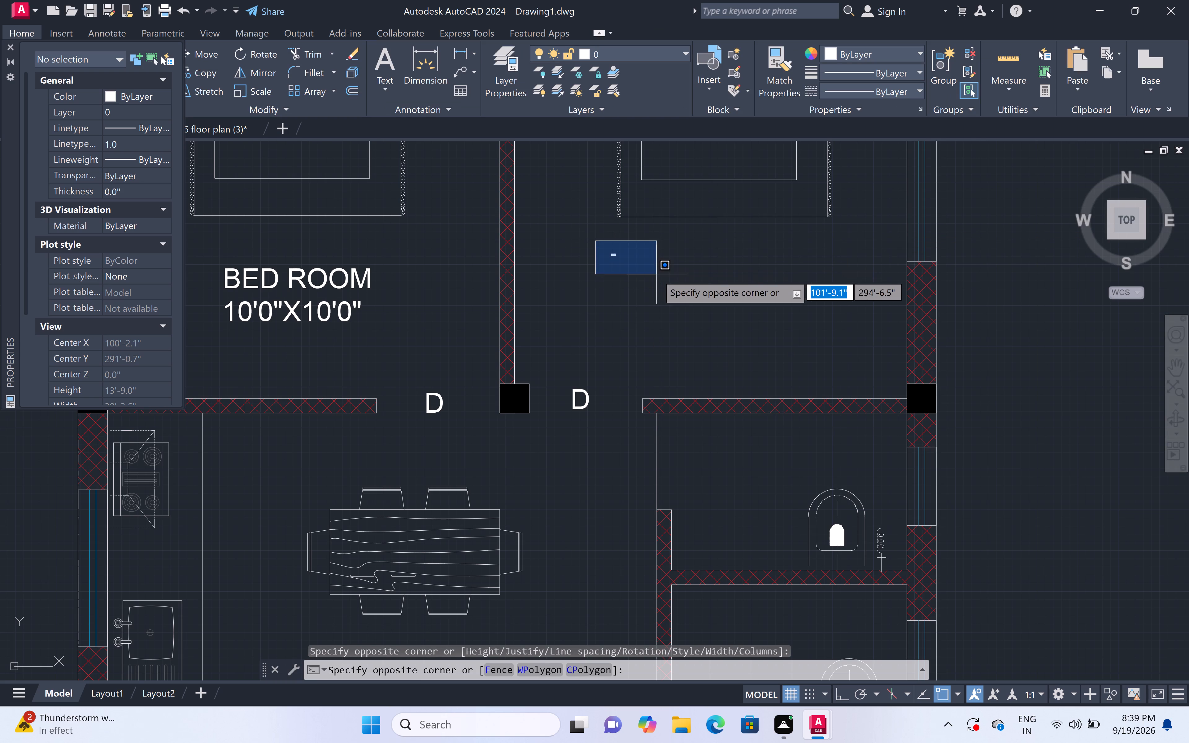
pyautogui.click(656, 275)
pyautogui.doubleClick(137, 350)
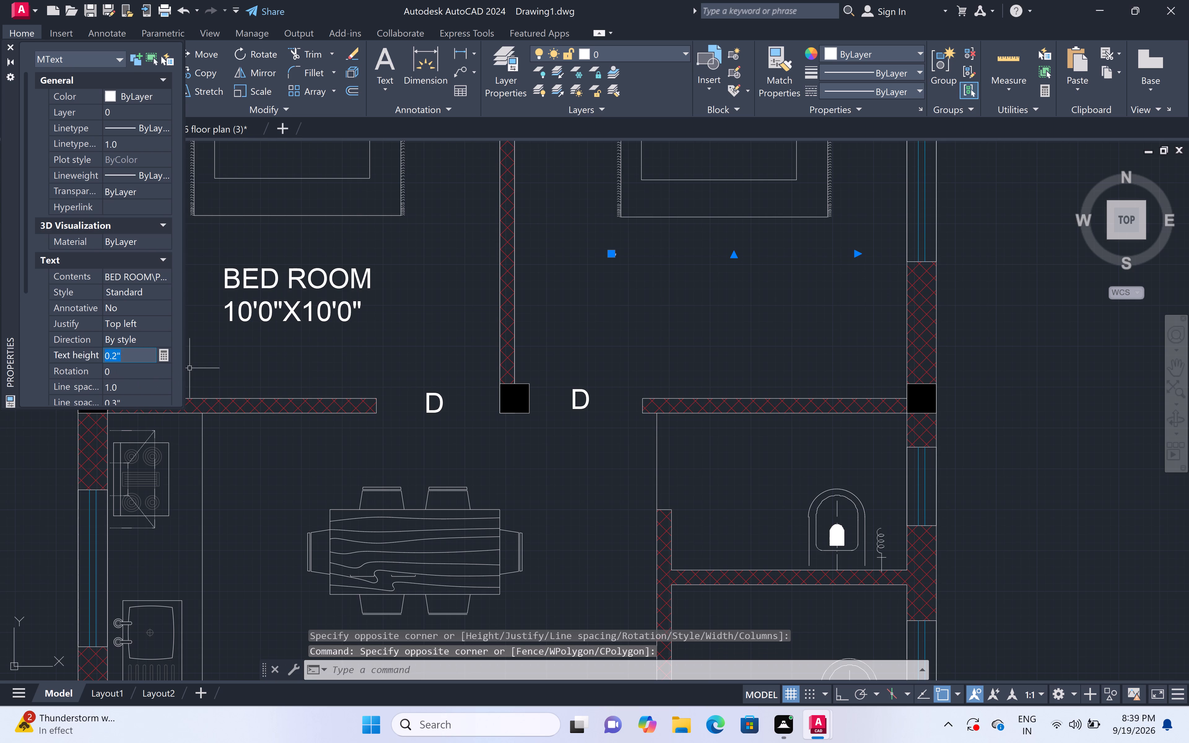
pyautogui.press('BackSpace')
pyautogui.press('BackSpace')
pyautogui.press('BackSpace')
pyautogui.press('BackSpace')
pyautogui.press('BackSpace')
pyautogui.press('BackSpace')
pyautogui.press('BackSpace')
pyautogui.press('BackSpace')
pyautogui.press('BackSpace')
pyautogui.press('BackSpace')
pyautogui.press('BackSpace')
pyautogui.press('BackSpace')
pyautogui.press('BackSpace')
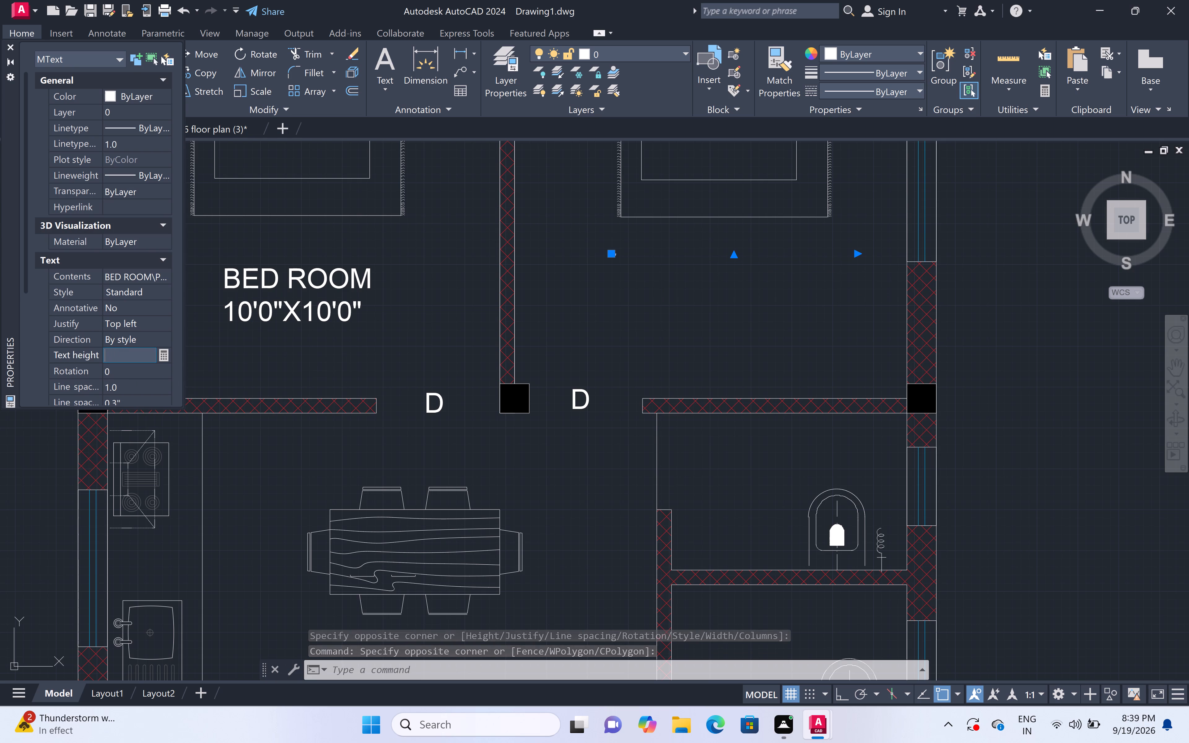
pyautogui.write('6"')
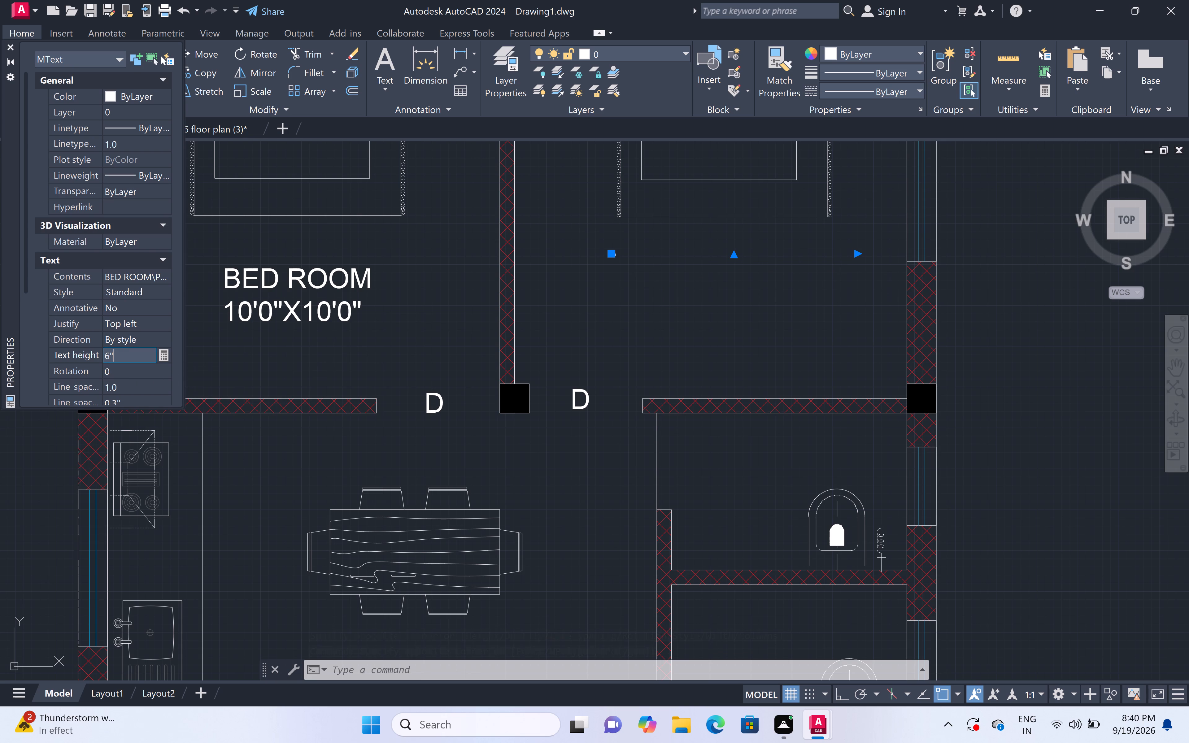
pyautogui.click(642, 351)
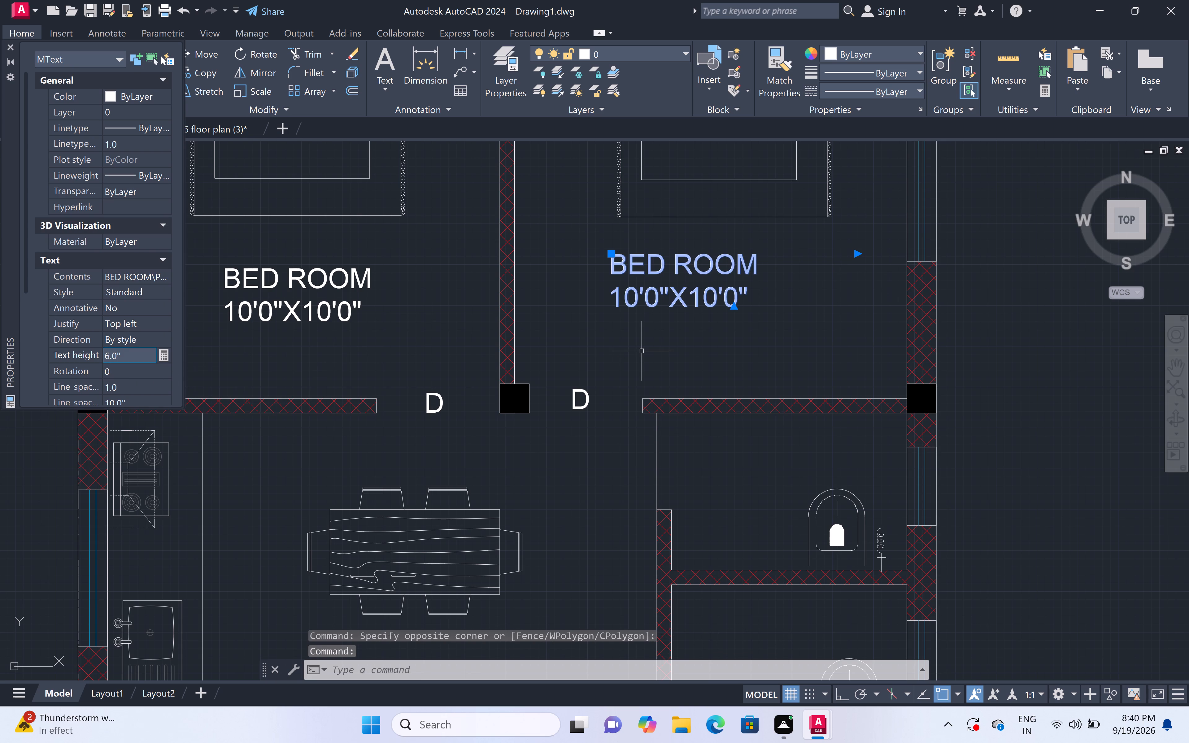
pyautogui.press('Escape')
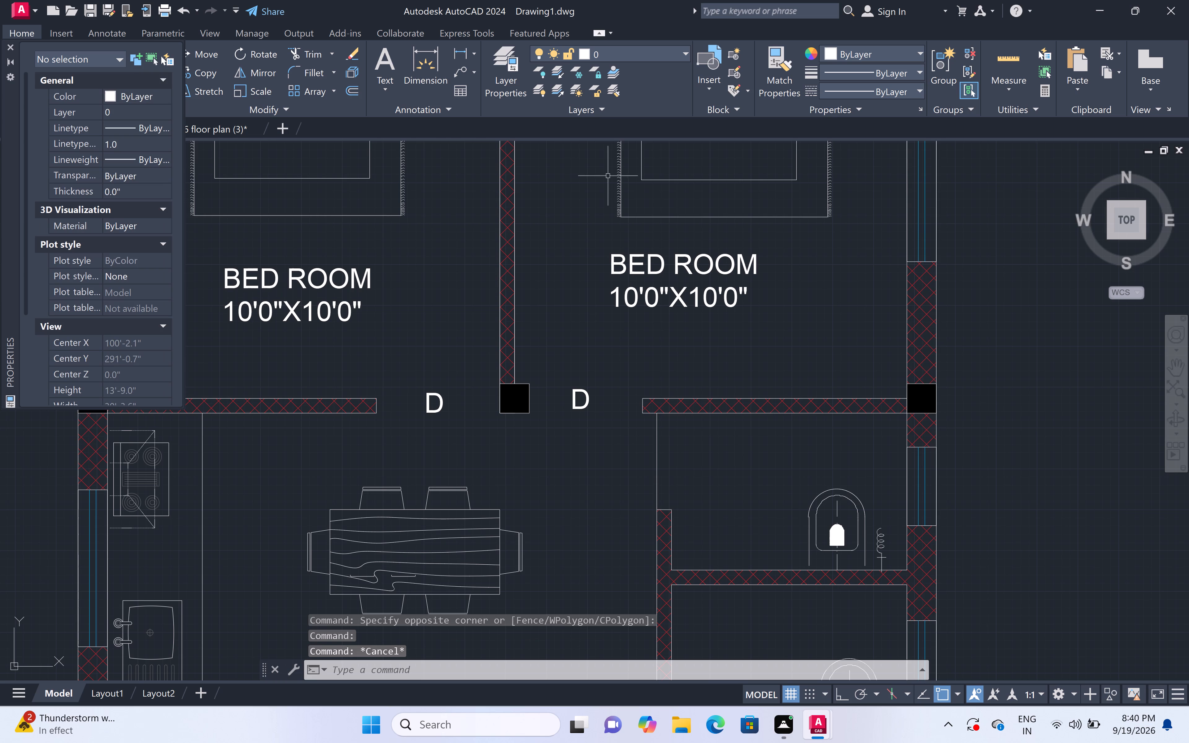
# Move the upper-right BED ROOM label slightly right and down so it sits centred beneath the bed.
pyautogui.click(637, 264)
pyautogui.press('m')
pyautogui.press('space')
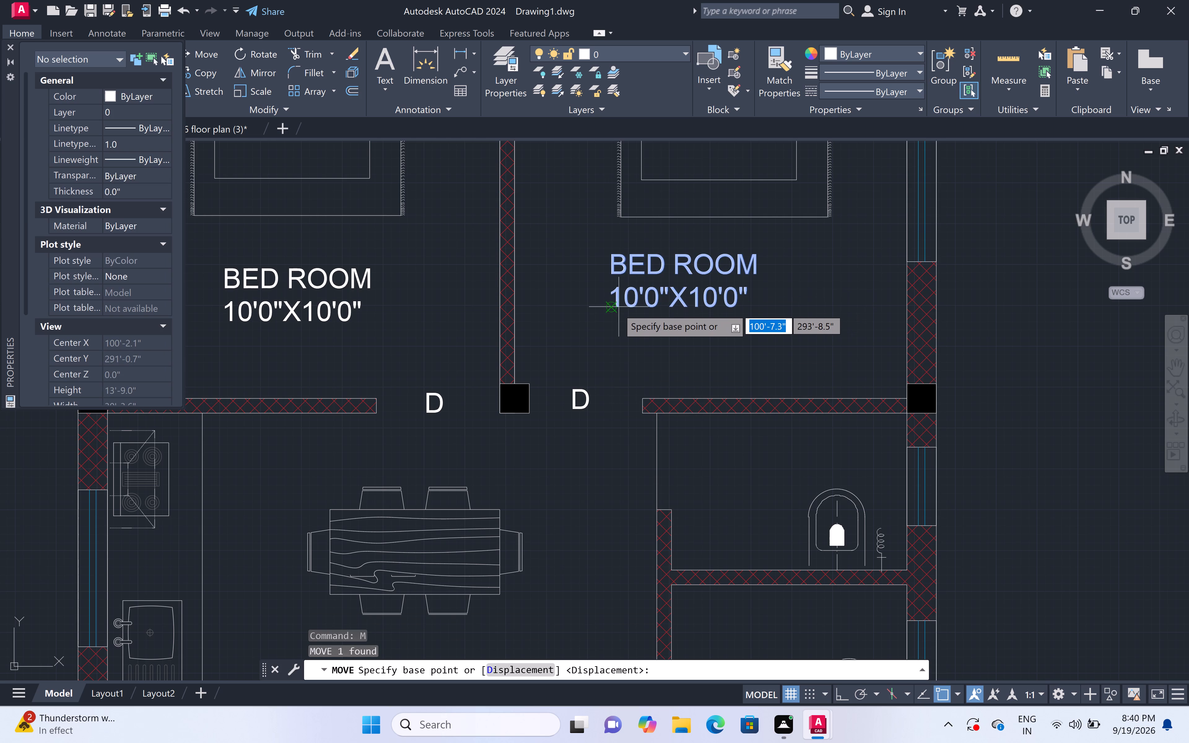
pyautogui.click(609, 308)
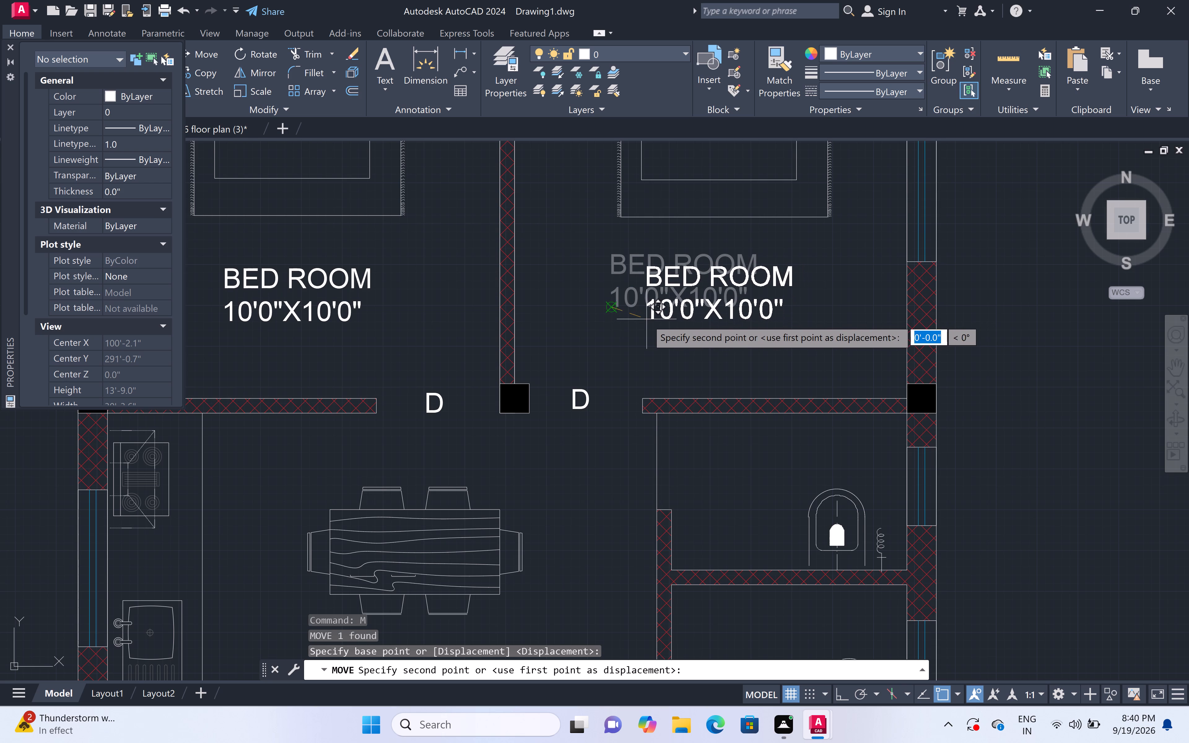
pyautogui.scroll(6, 647, 315)
pyautogui.click(648, 313)
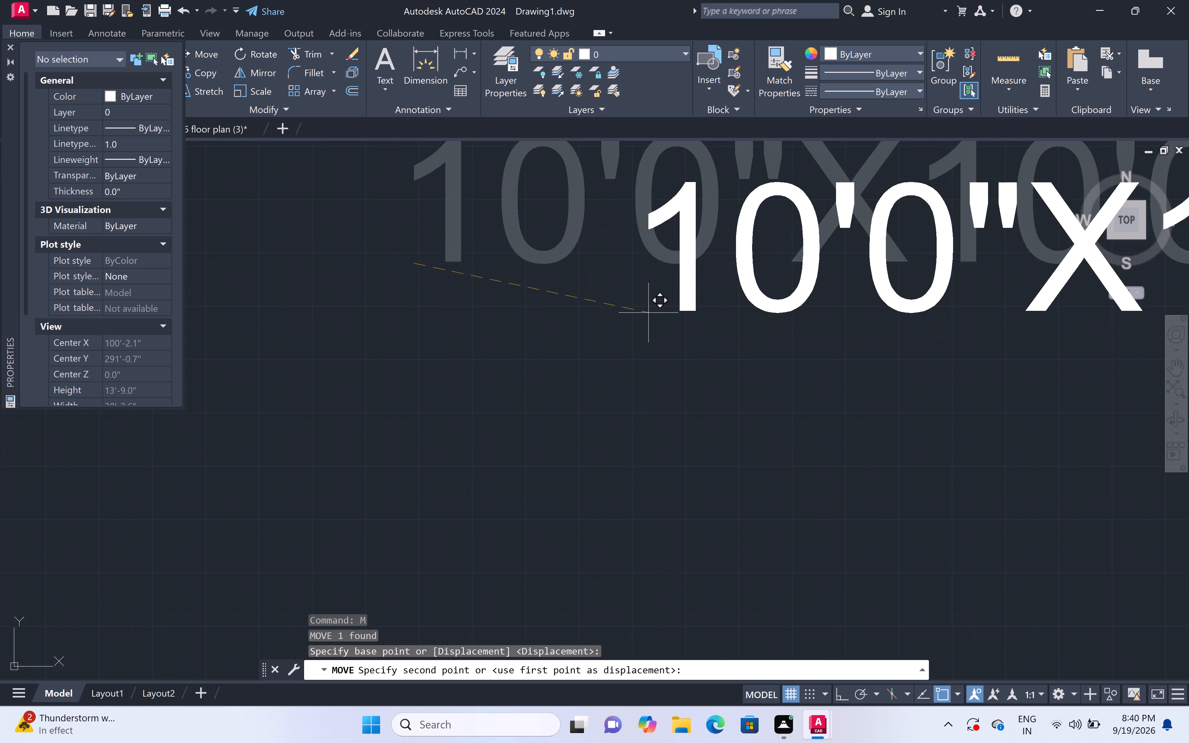
# Add multiline text reading TOILET over 6'0"X4'0" in the upper toilet, above the WC.
pyautogui.scroll(-11, 648, 312)
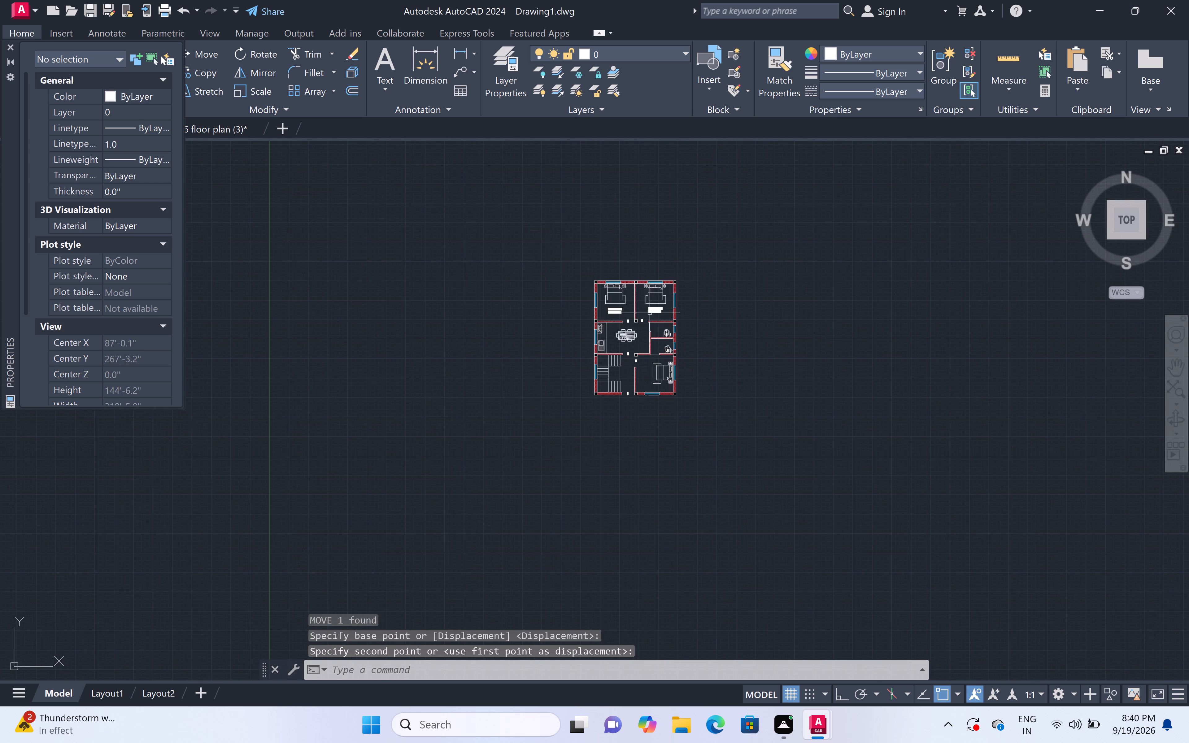
pyautogui.scroll(6, 662, 328)
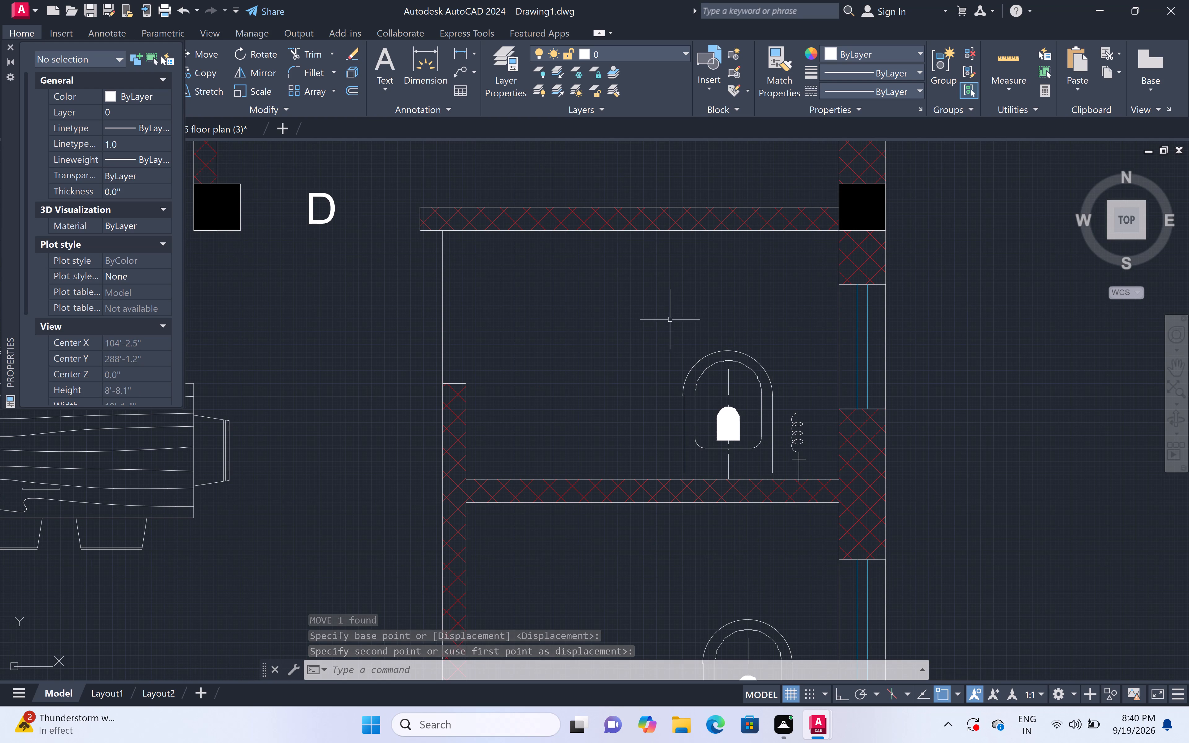
pyautogui.press('t')
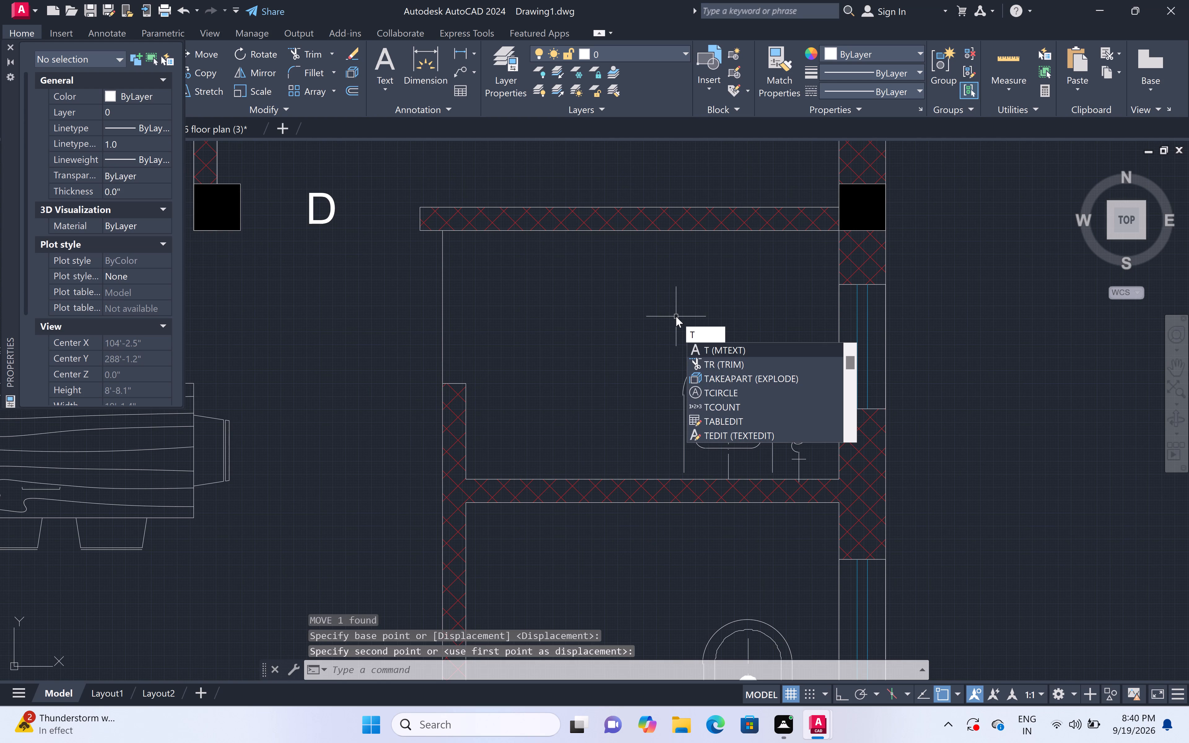
pyautogui.press('BackSpace')
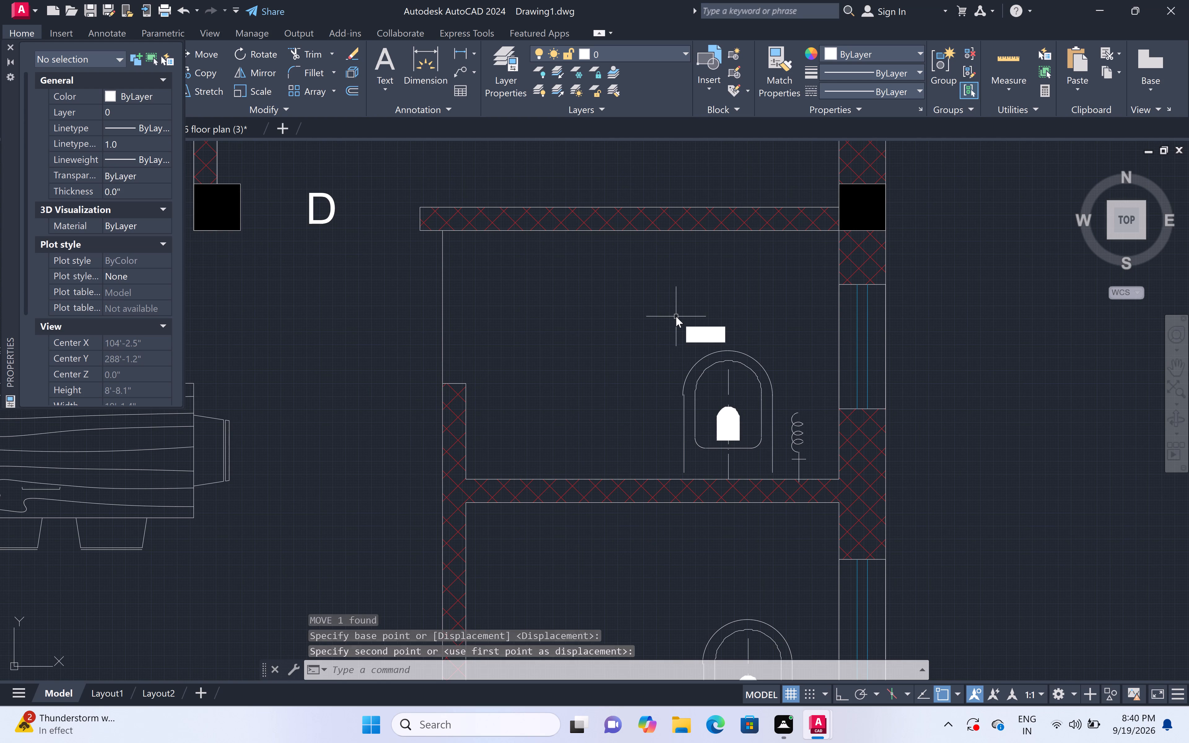
pyautogui.write('MT')
pyautogui.press('space')
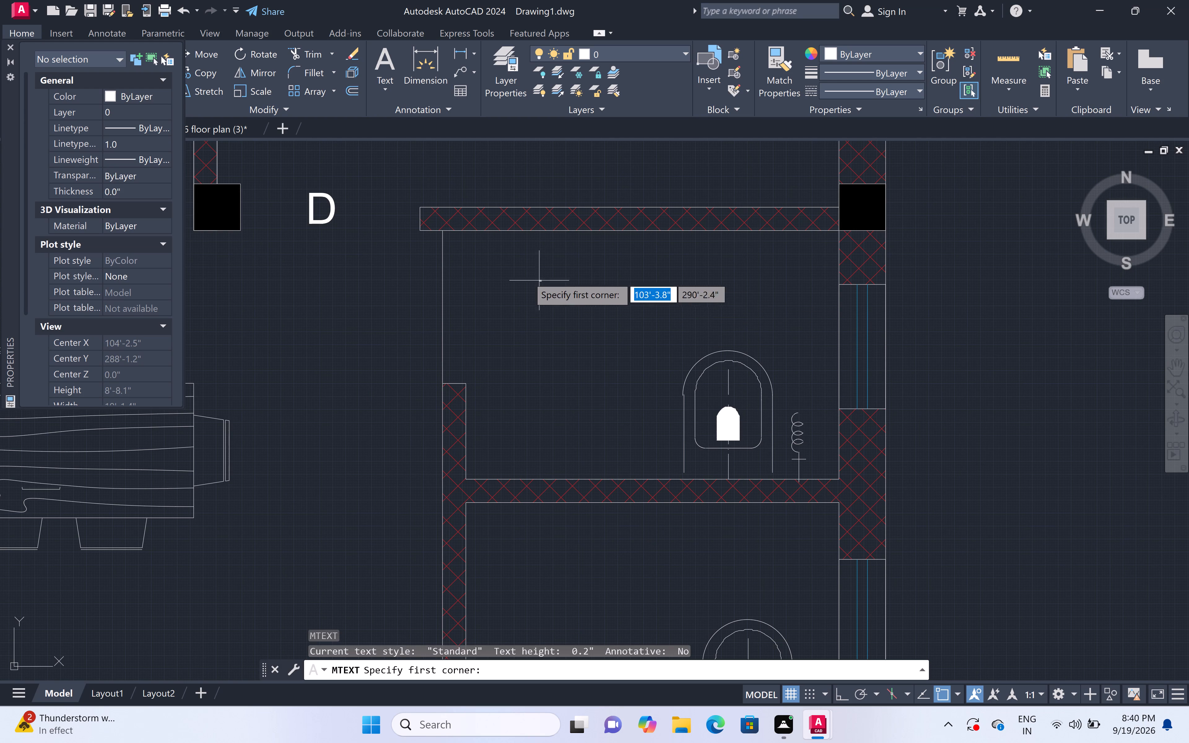
pyautogui.click(499, 252)
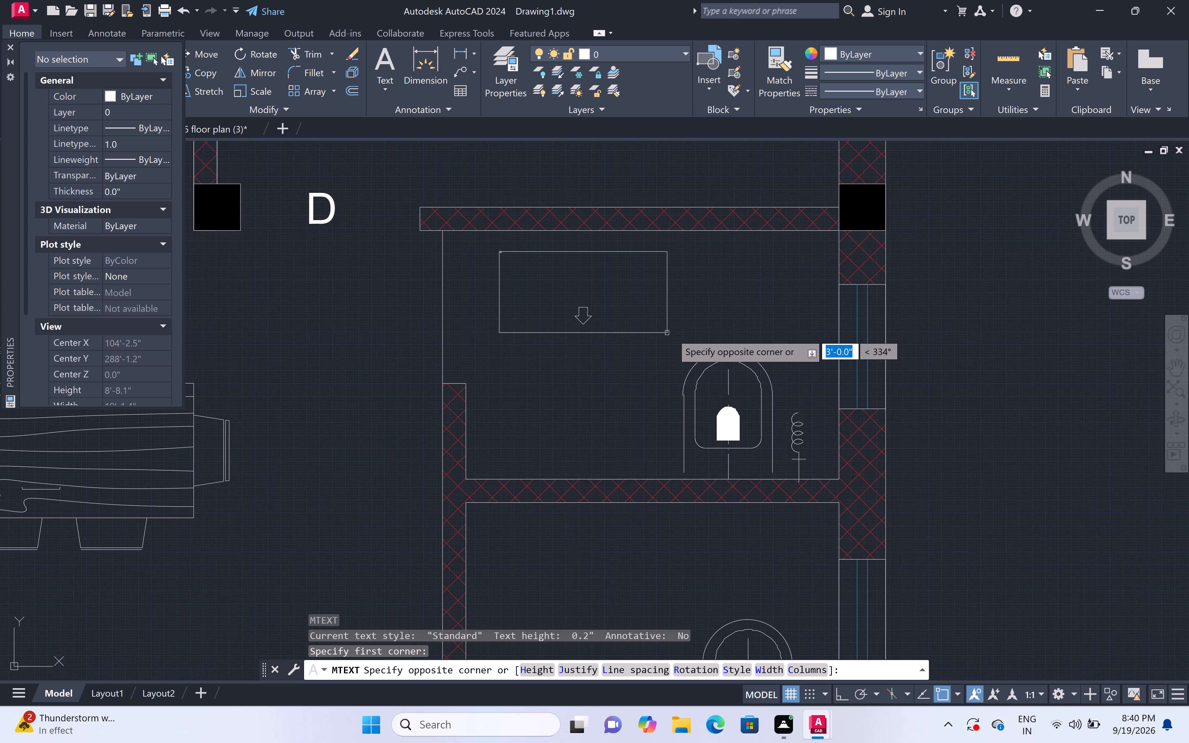
pyautogui.click(704, 340)
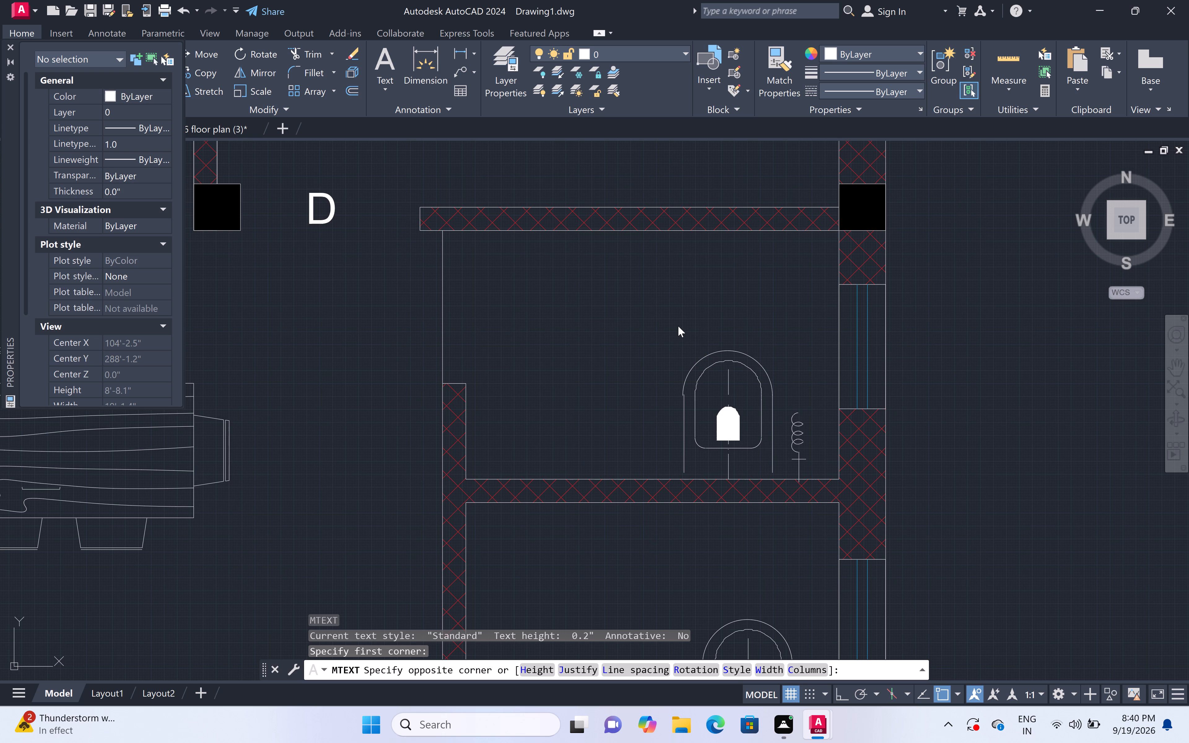
pyautogui.write('TOILET')
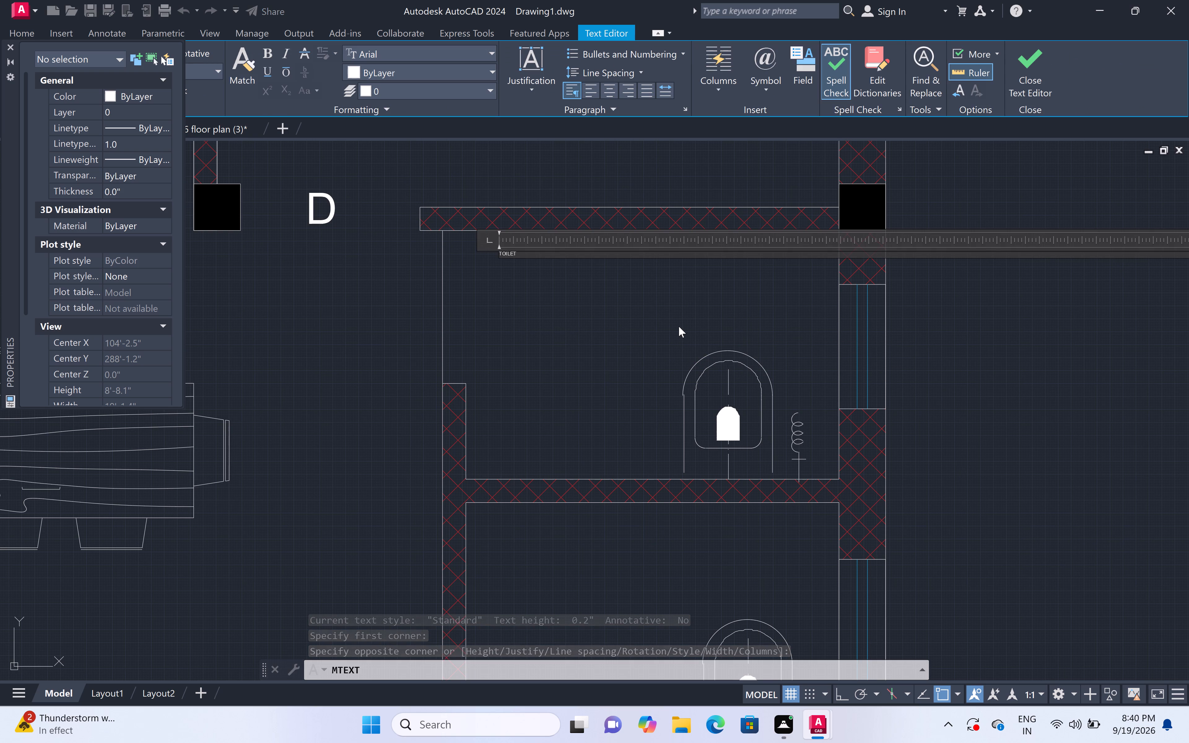
pyautogui.press('Return')
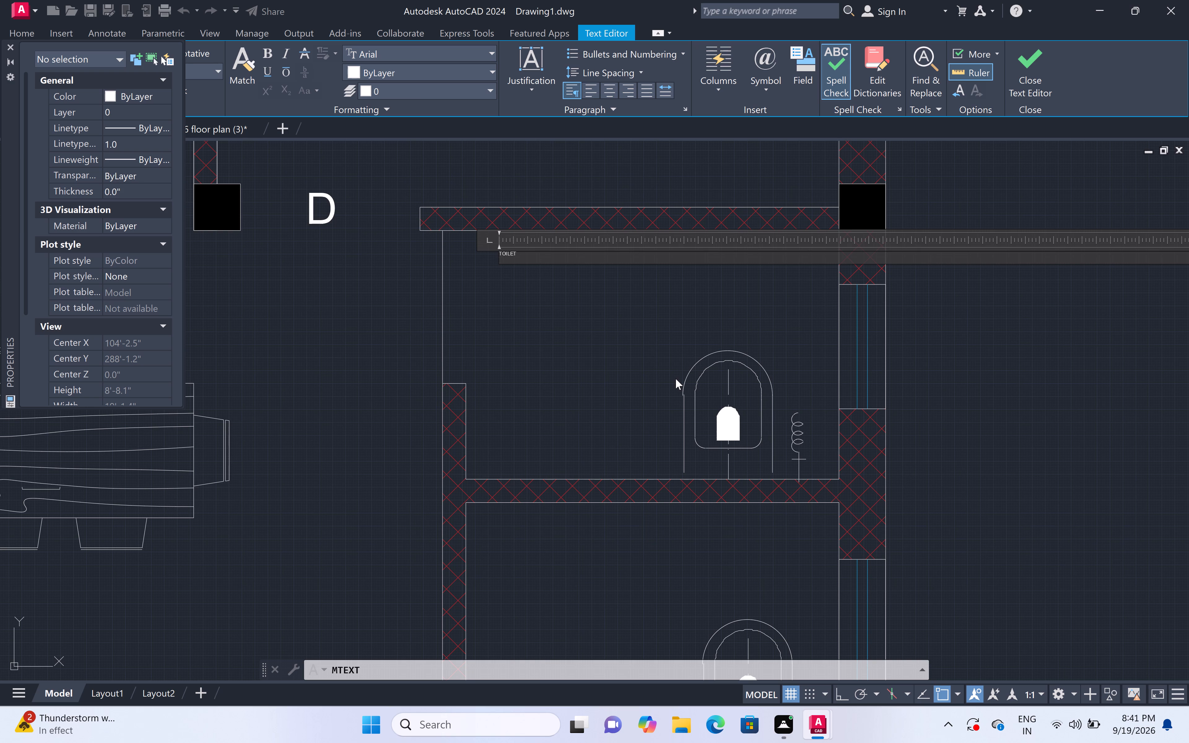
pyautogui.press('6')
pyautogui.press("'")
pyautogui.write('0"X4\'0"')
pyautogui.doubleClick(575, 353)
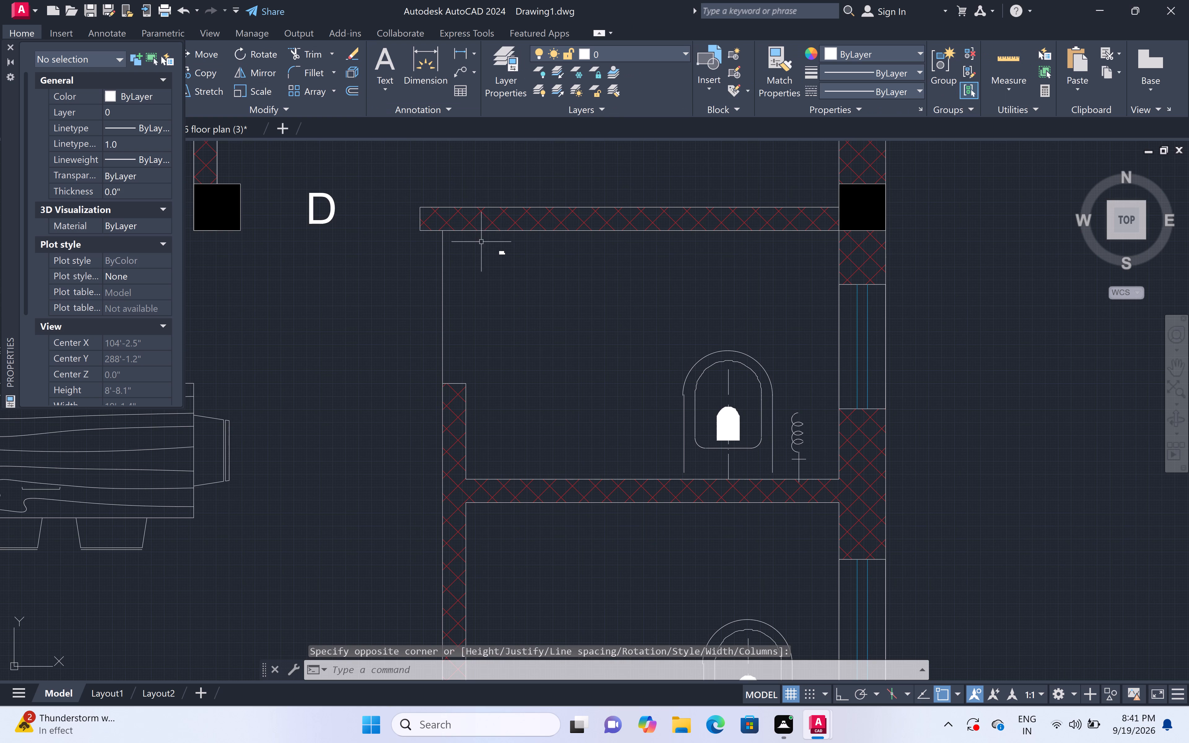
# Set the text height of the new TOILET label to 6".
pyautogui.moveTo(481, 241); pyautogui.dragTo(486, 245)
pyautogui.click(549, 289)
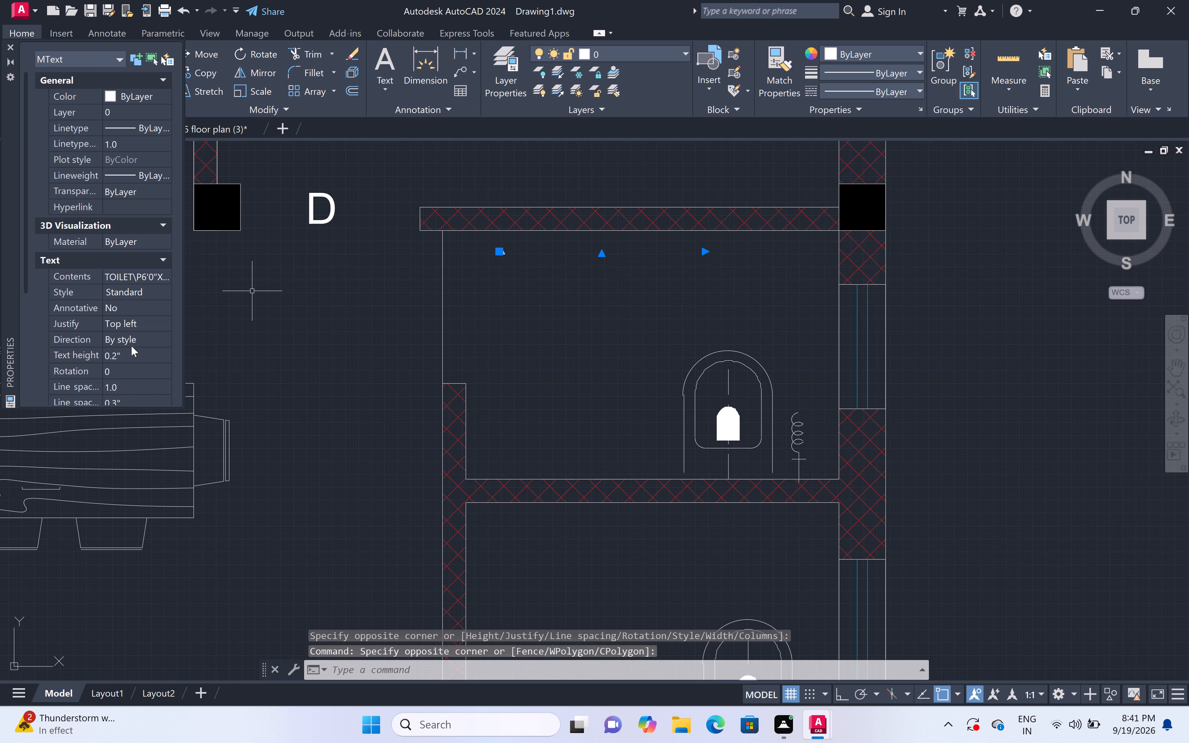
pyautogui.click(135, 352)
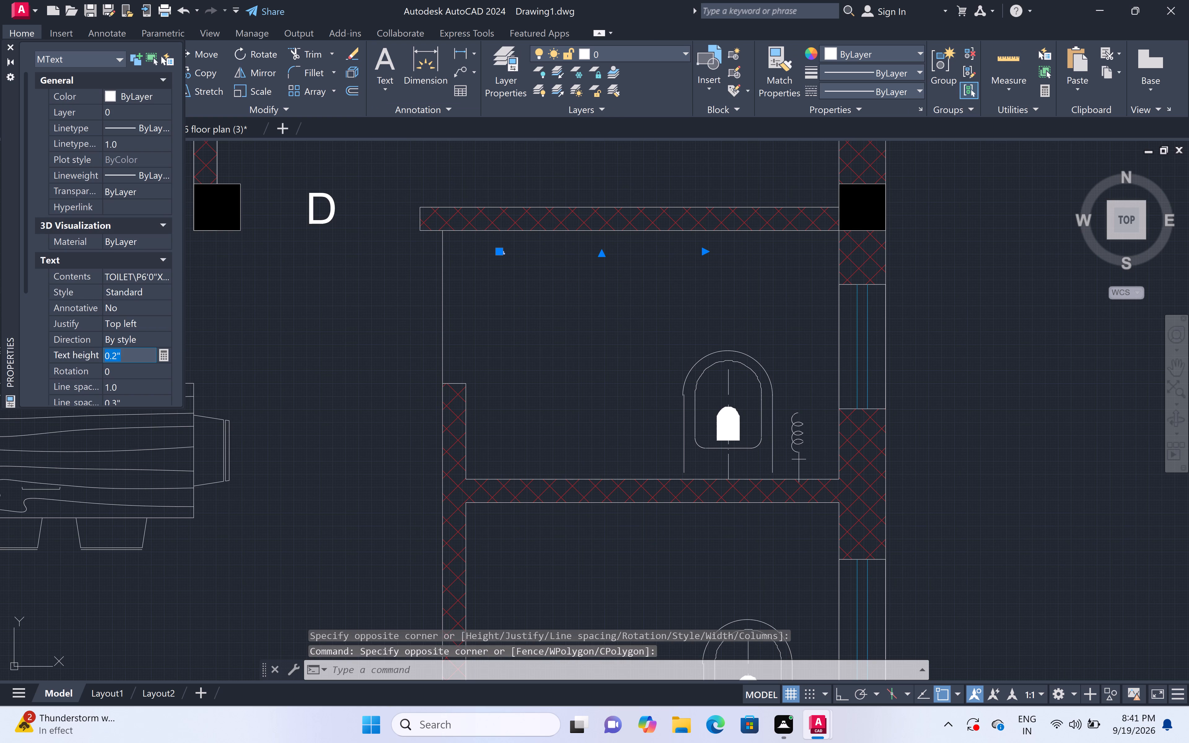
pyautogui.press('BackSpace')
pyautogui.press('6')
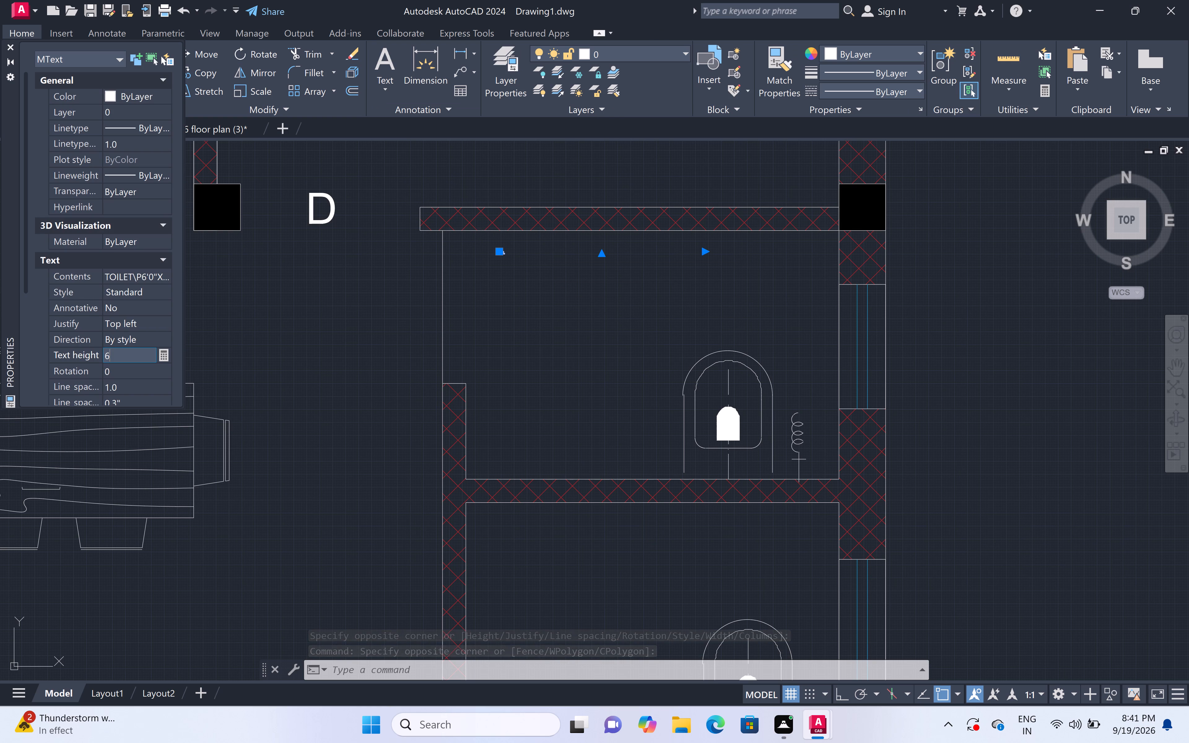
pyautogui.hotkey('shift', '"')
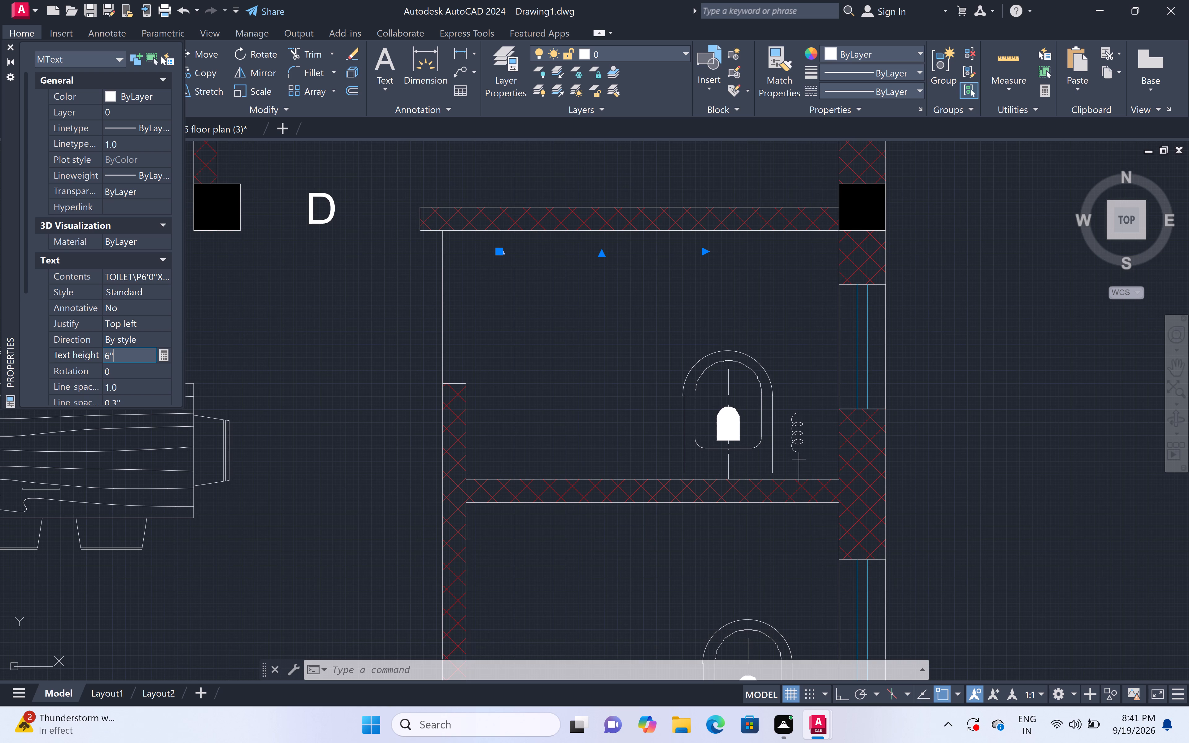
pyautogui.click(576, 335)
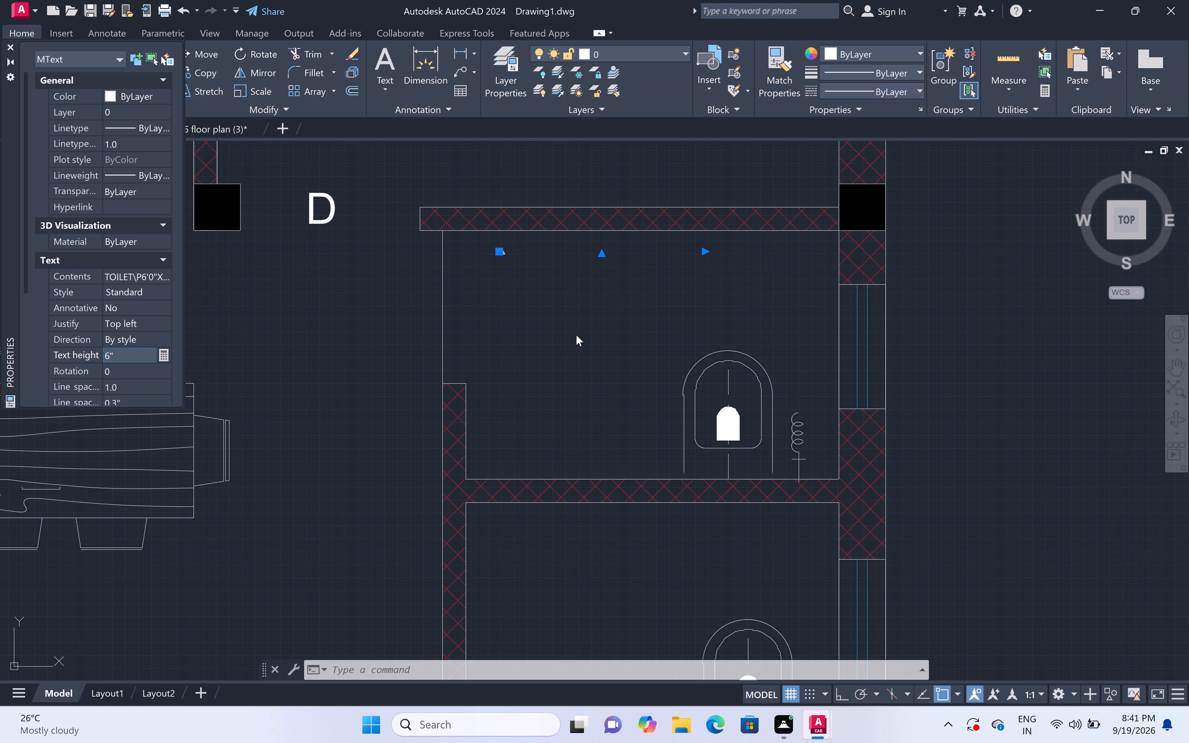
pyautogui.press('Escape')
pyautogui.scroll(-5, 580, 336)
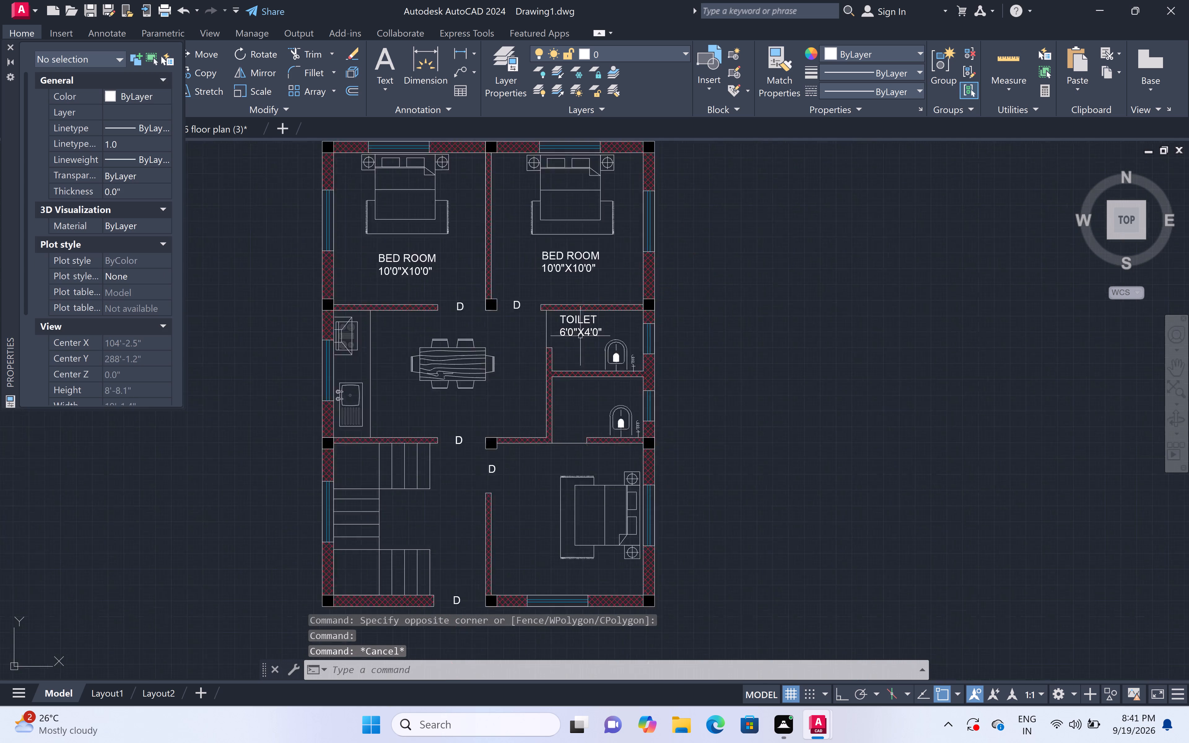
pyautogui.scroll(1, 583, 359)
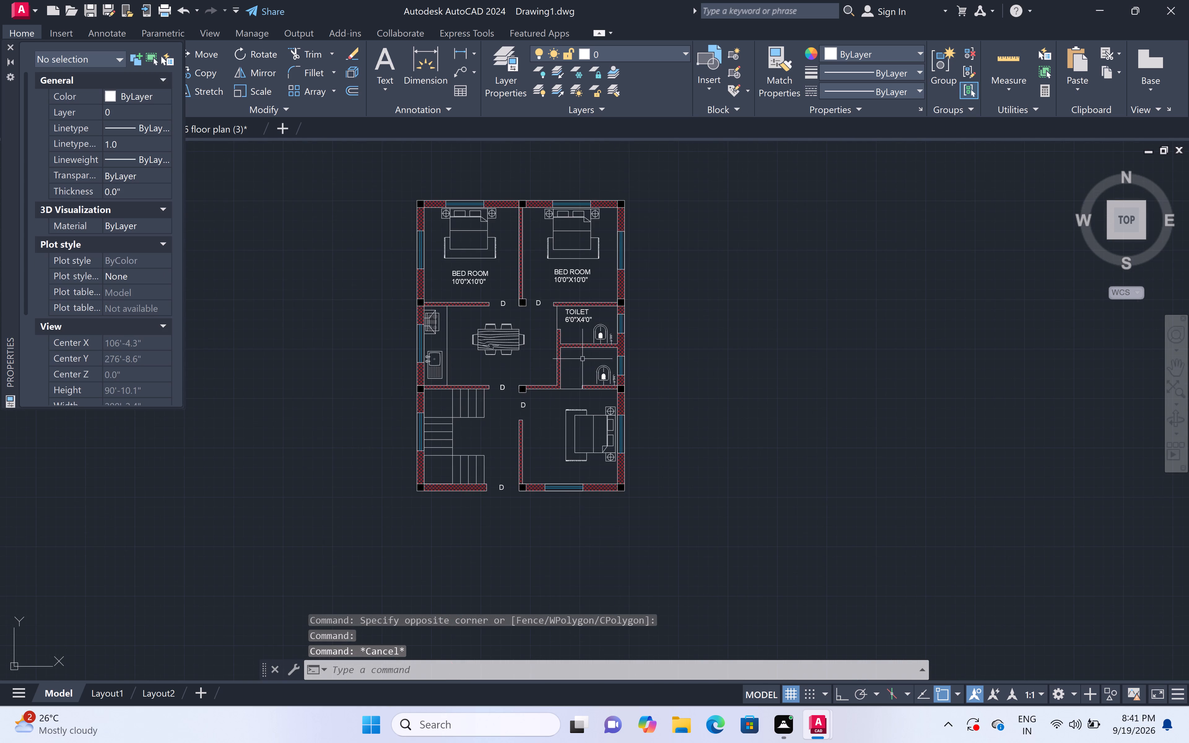
# Move the upper toilet's TOILET label about 6" down and slightly right, keeping it clear of the WC.
pyautogui.scroll(4, 585, 306)
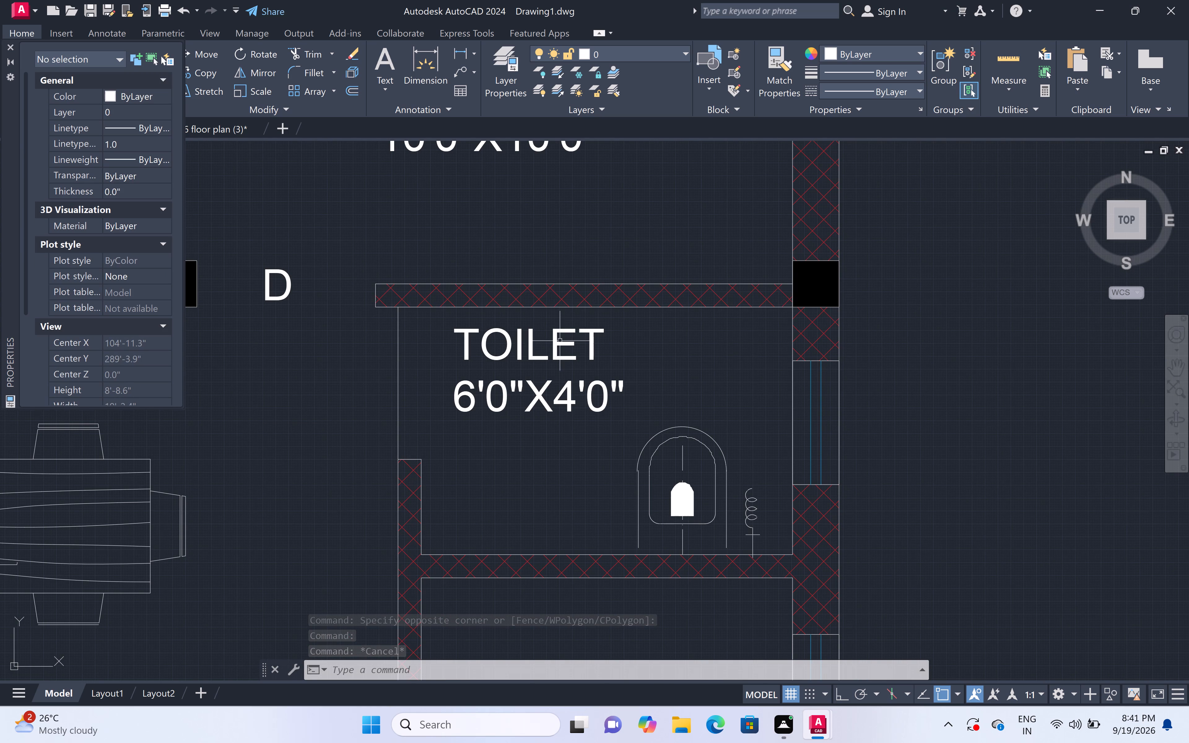
pyautogui.click(555, 345)
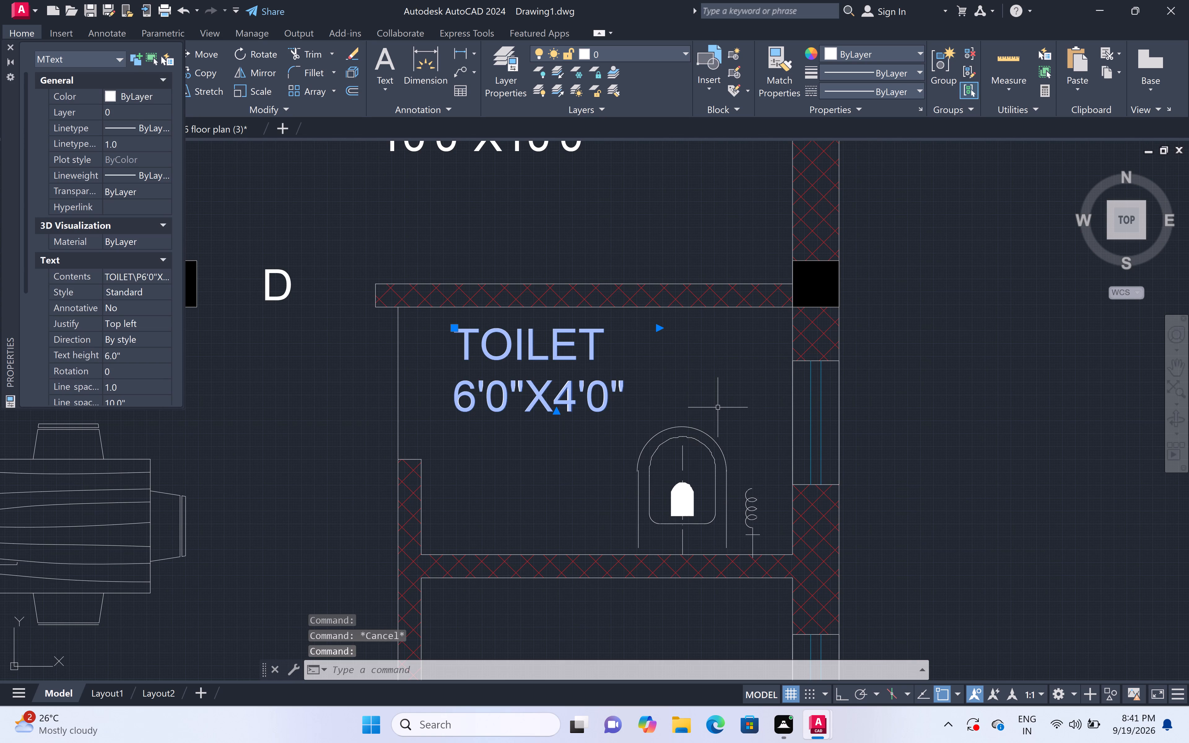
pyautogui.write('M')
pyautogui.press('space')
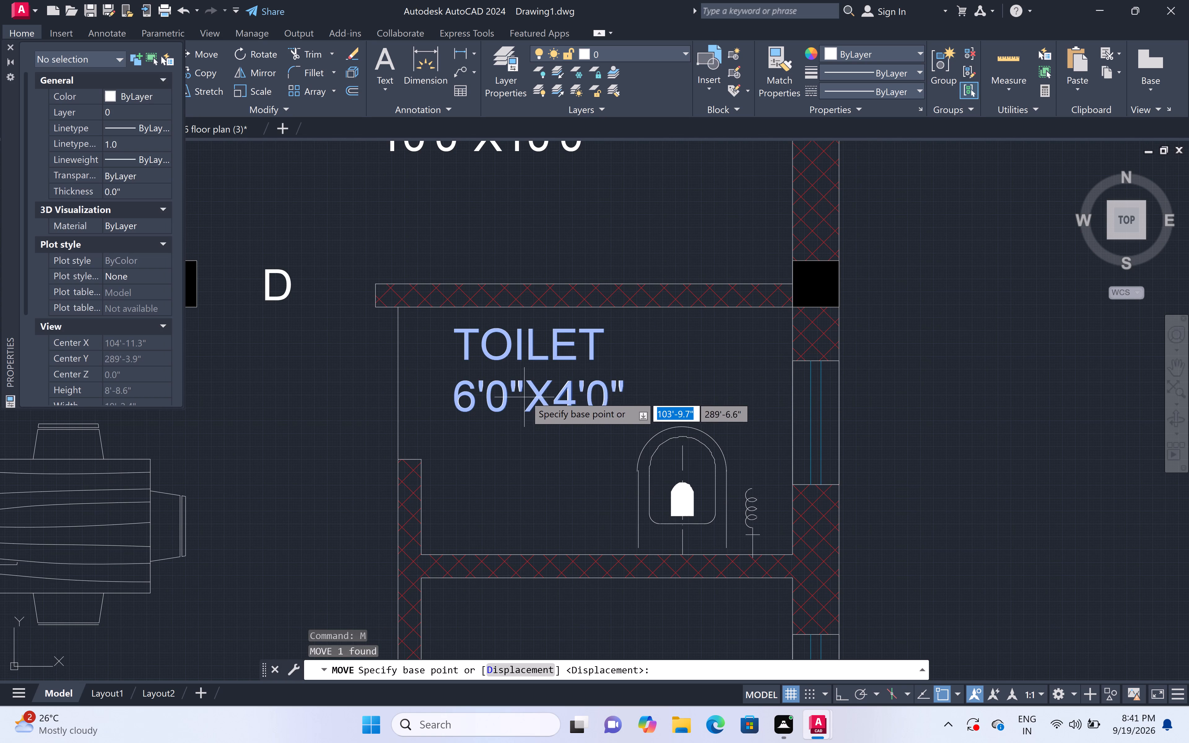
pyautogui.click(535, 383)
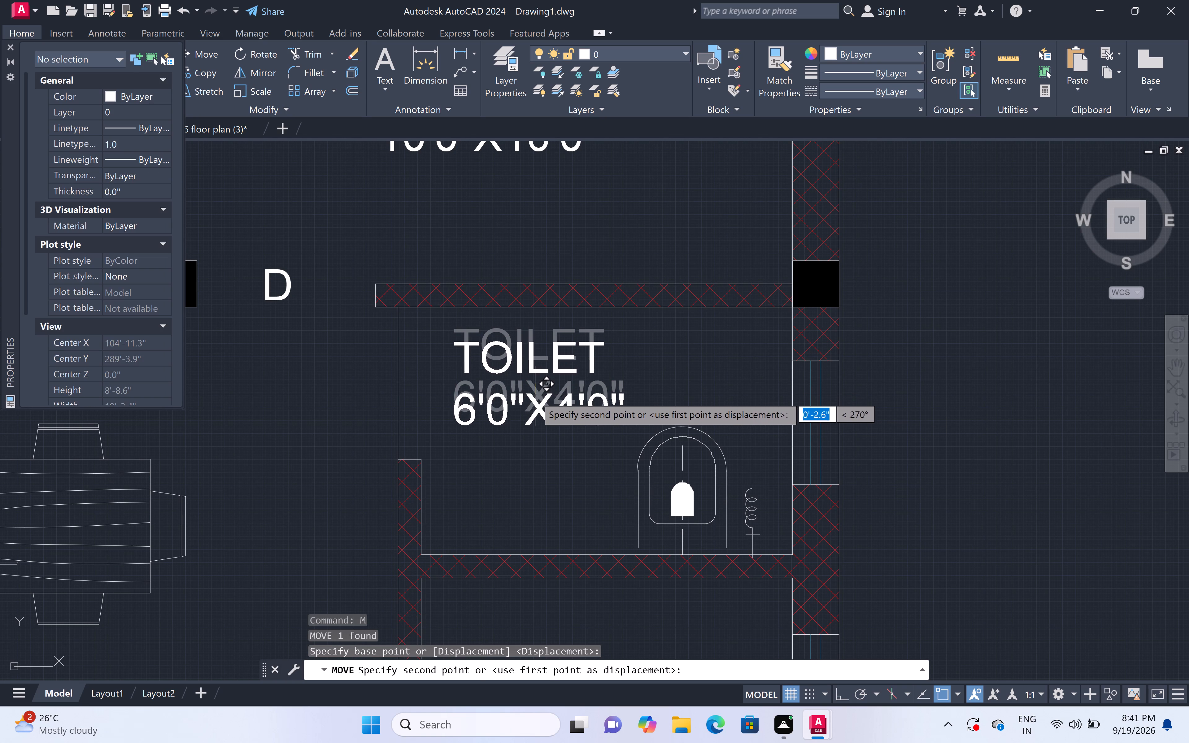
pyautogui.scroll(5, 544, 415)
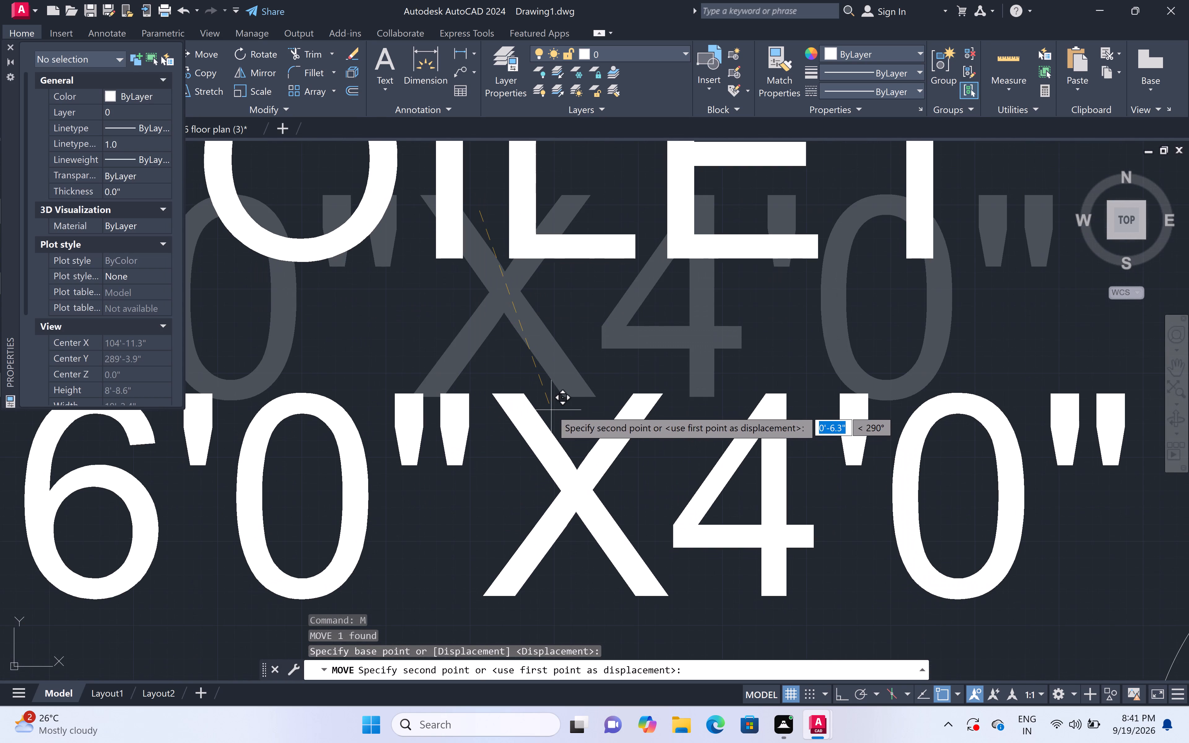
pyautogui.click(551, 410)
# Add multiline text reading TOILET over 6'0"X4'0" in the lower toilet, above and left of the WC.
pyautogui.scroll(-9, 559, 397)
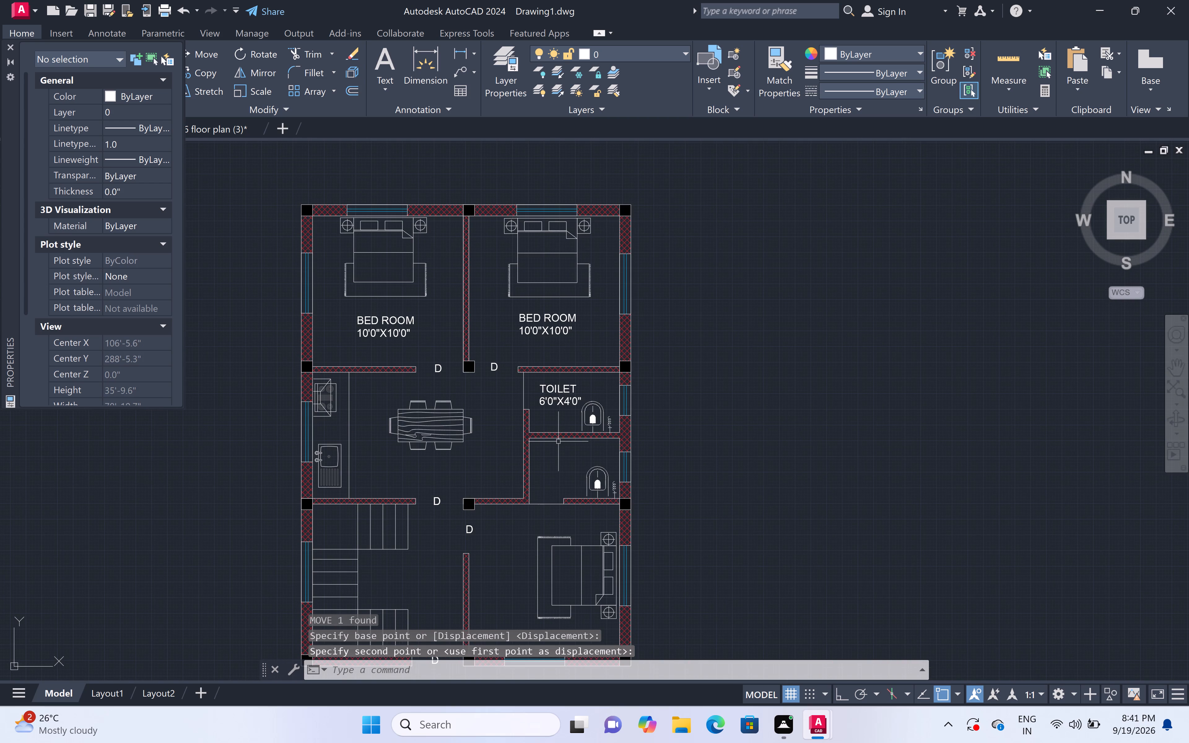
pyautogui.scroll(3, 564, 490)
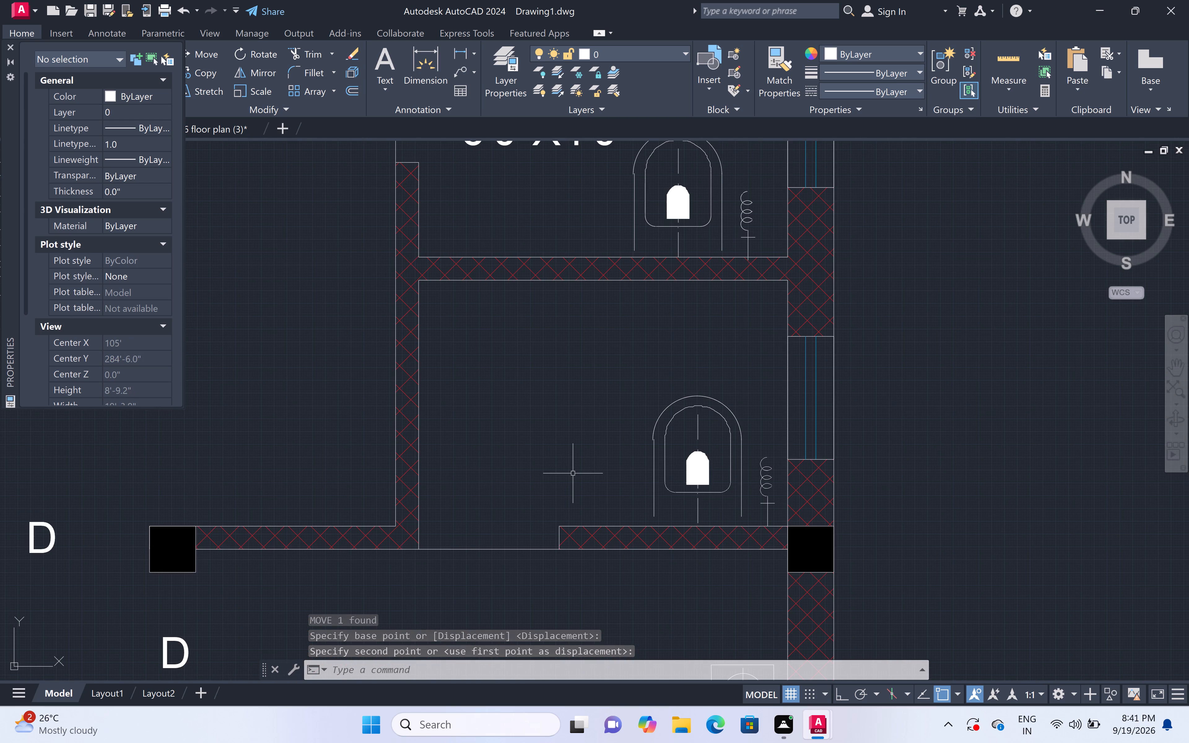
pyautogui.press('m')
pyautogui.press('t')
pyautogui.press('space')
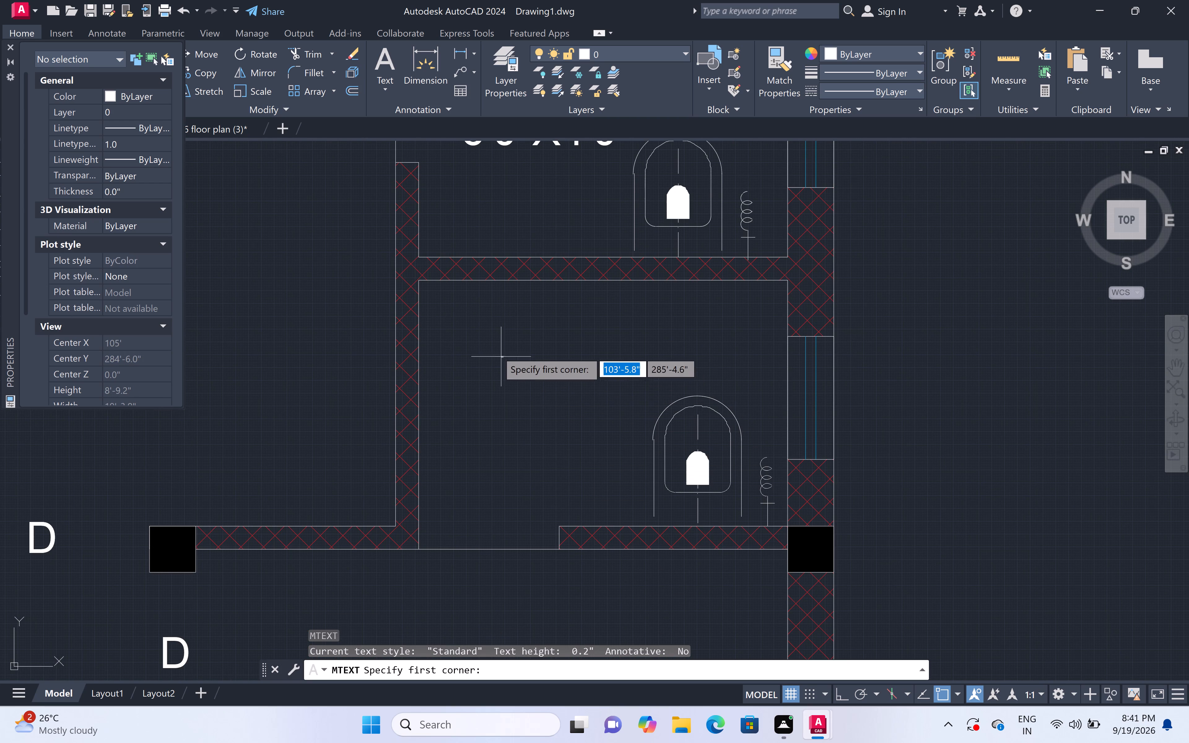
pyautogui.click(446, 326)
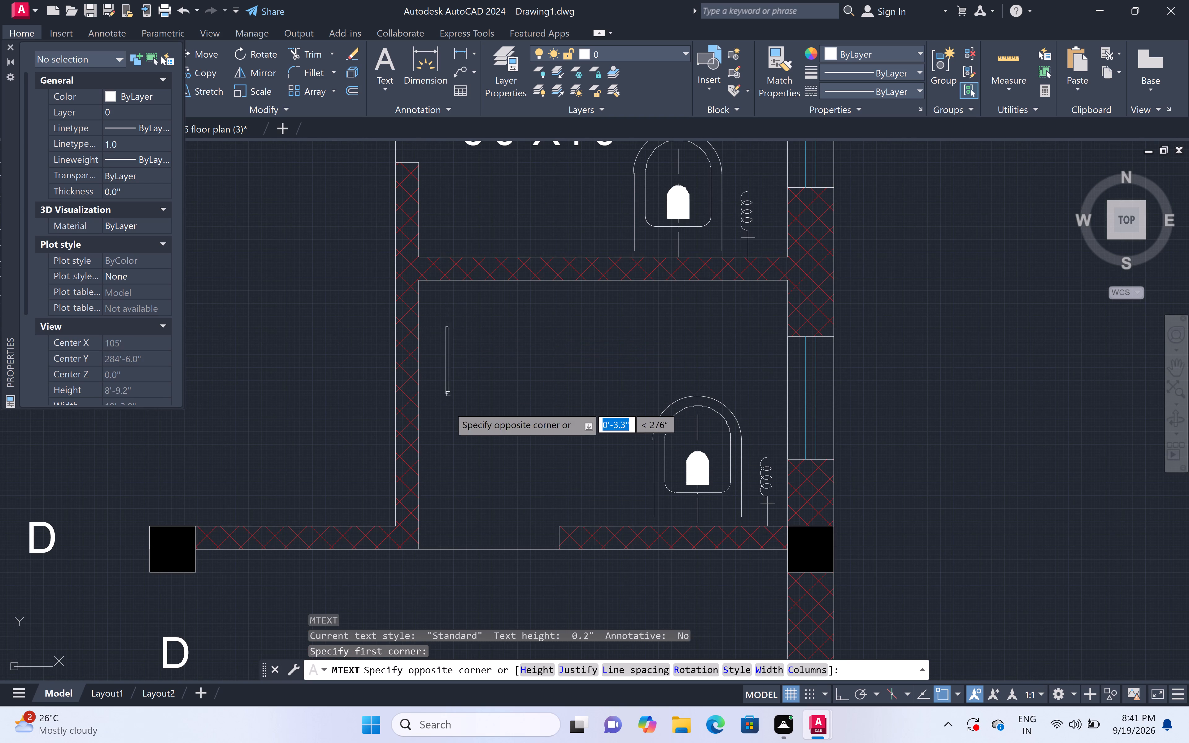
pyautogui.click(634, 432)
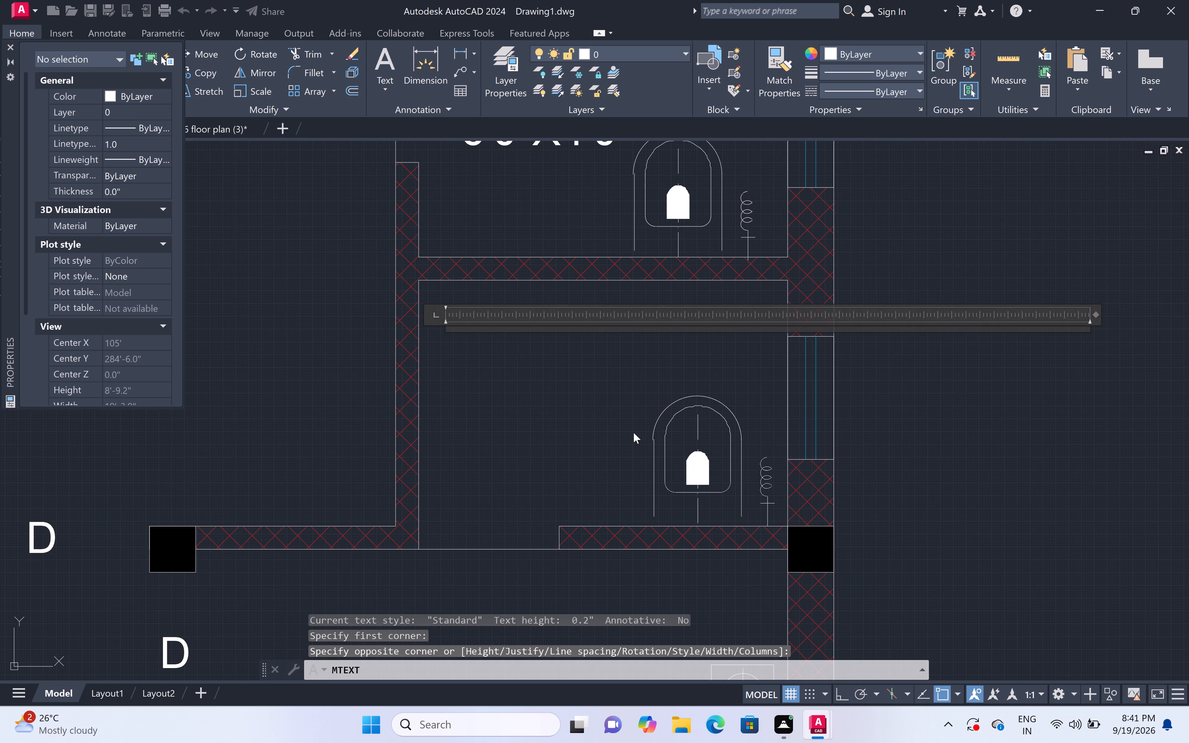
pyautogui.press('t')
pyautogui.write('OILE')
pyautogui.press('t')
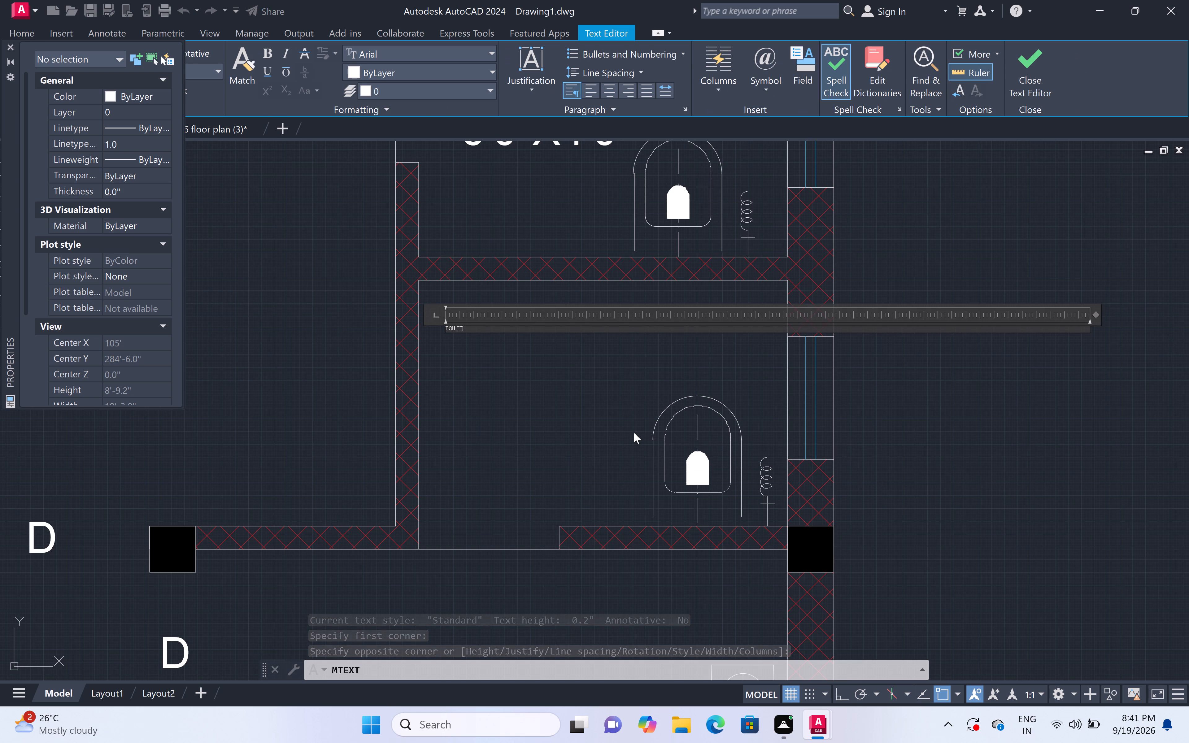
pyautogui.press('Return')
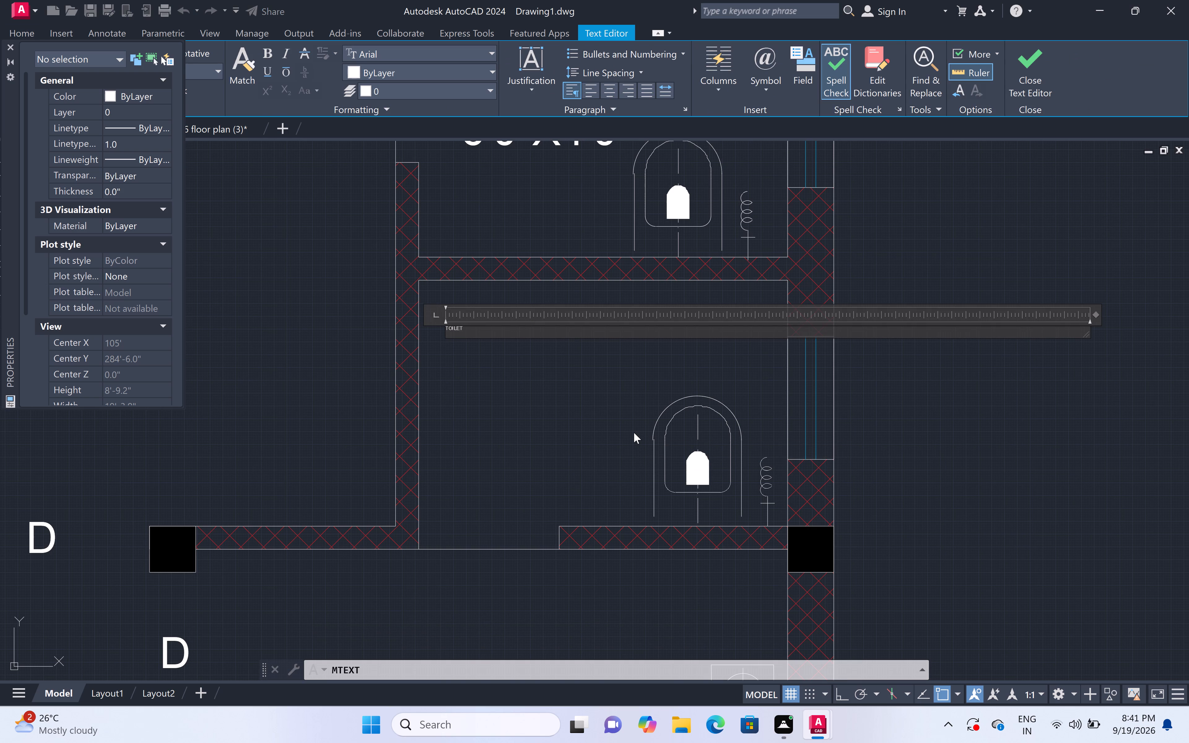
pyautogui.write('6\'0"')
pyautogui.press('x')
pyautogui.write('4\'0"')
pyautogui.doubleClick(491, 378)
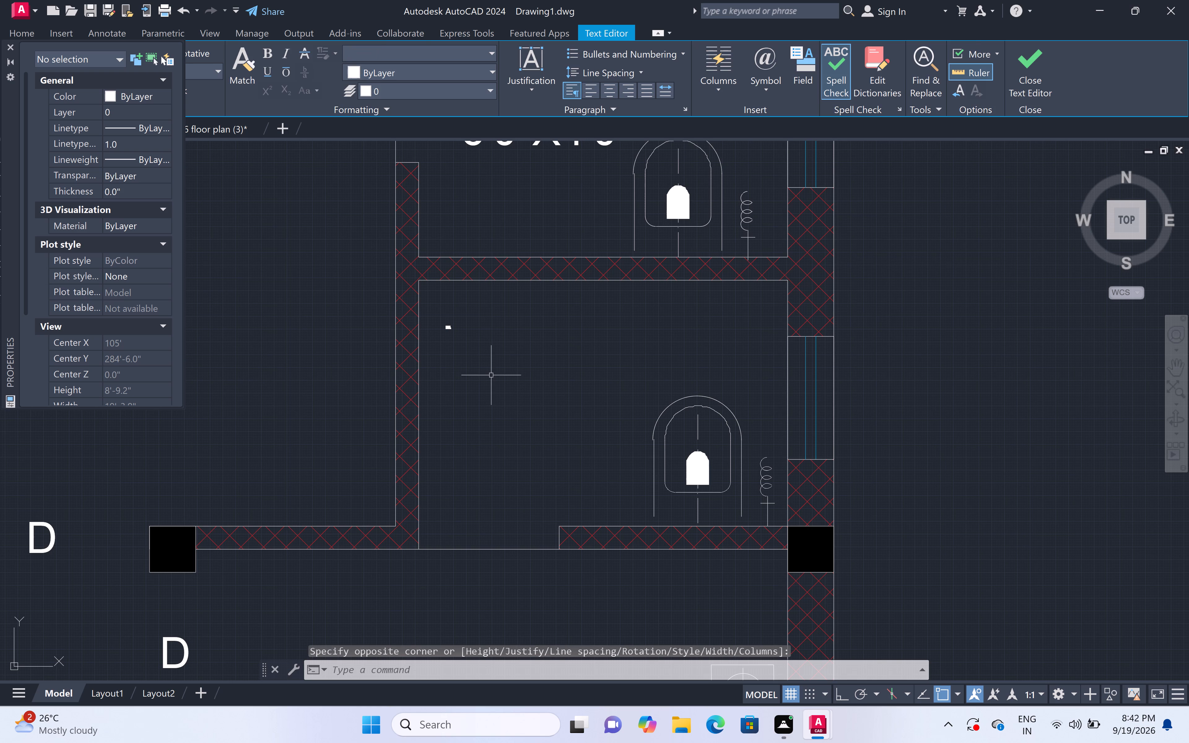
# Set the text height of the lower toilet's label to 6".
pyautogui.doubleClick(436, 315)
pyautogui.click(463, 358)
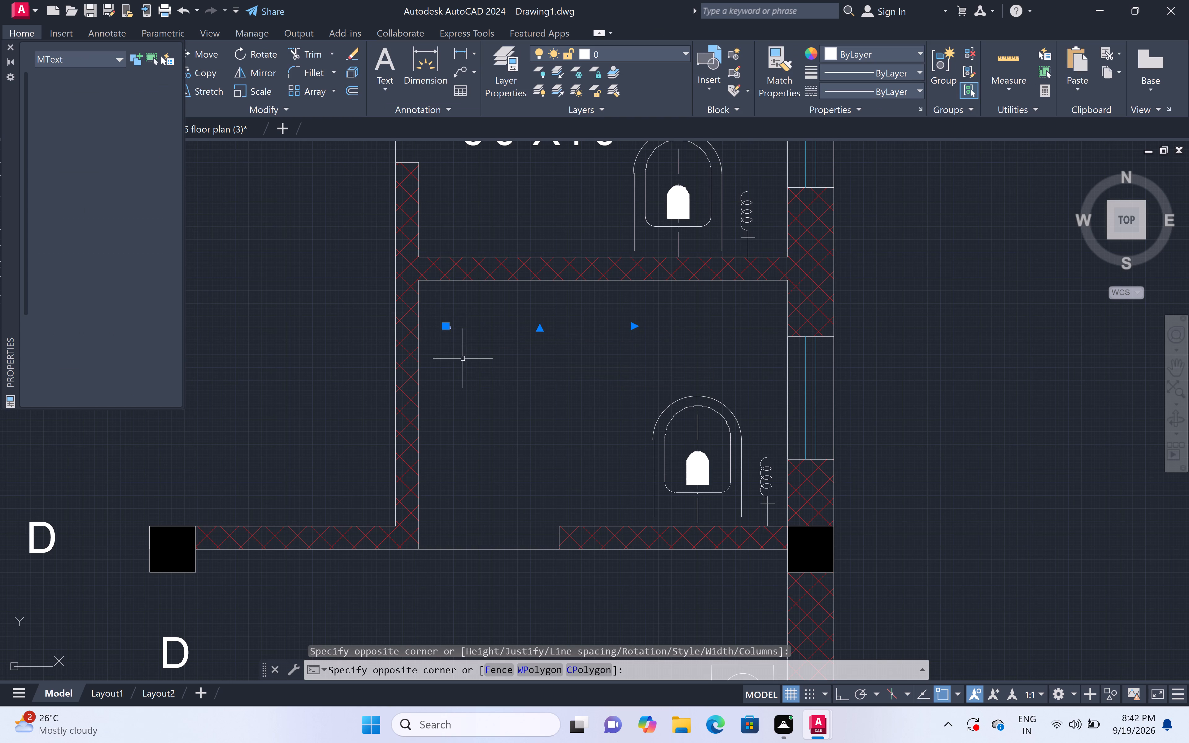
pyautogui.click(155, 352)
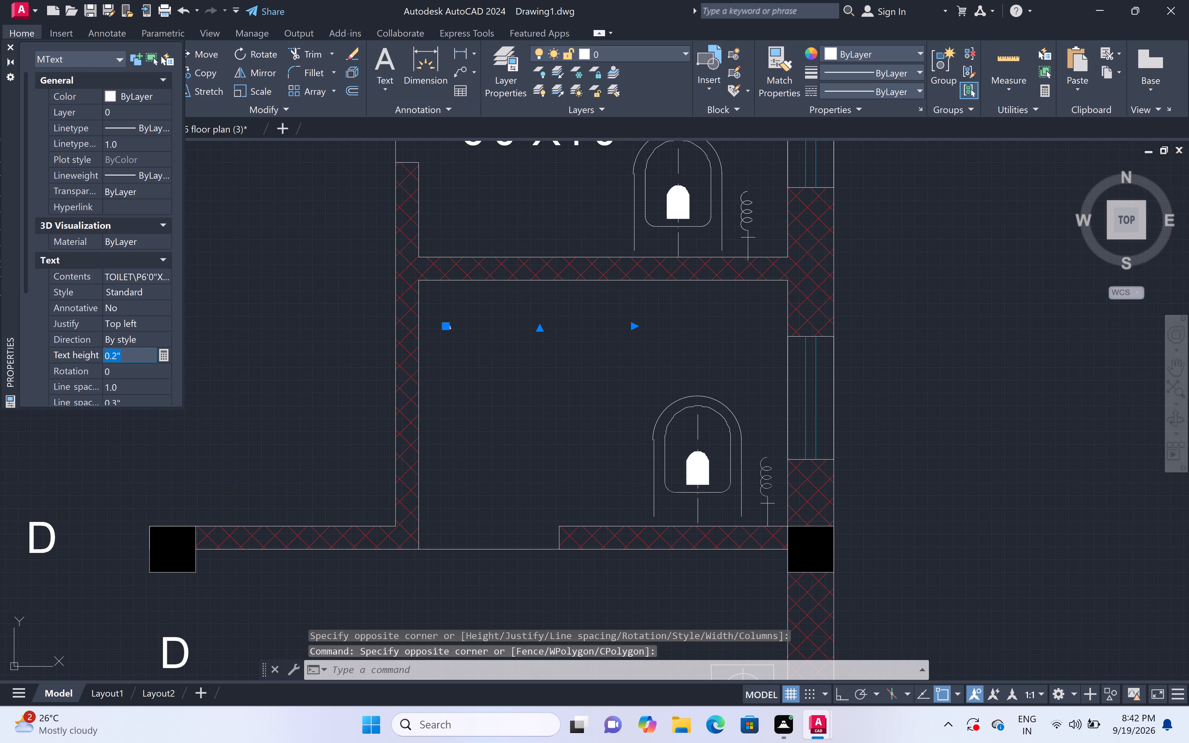
pyautogui.press('BackSpace')
pyautogui.press('6')
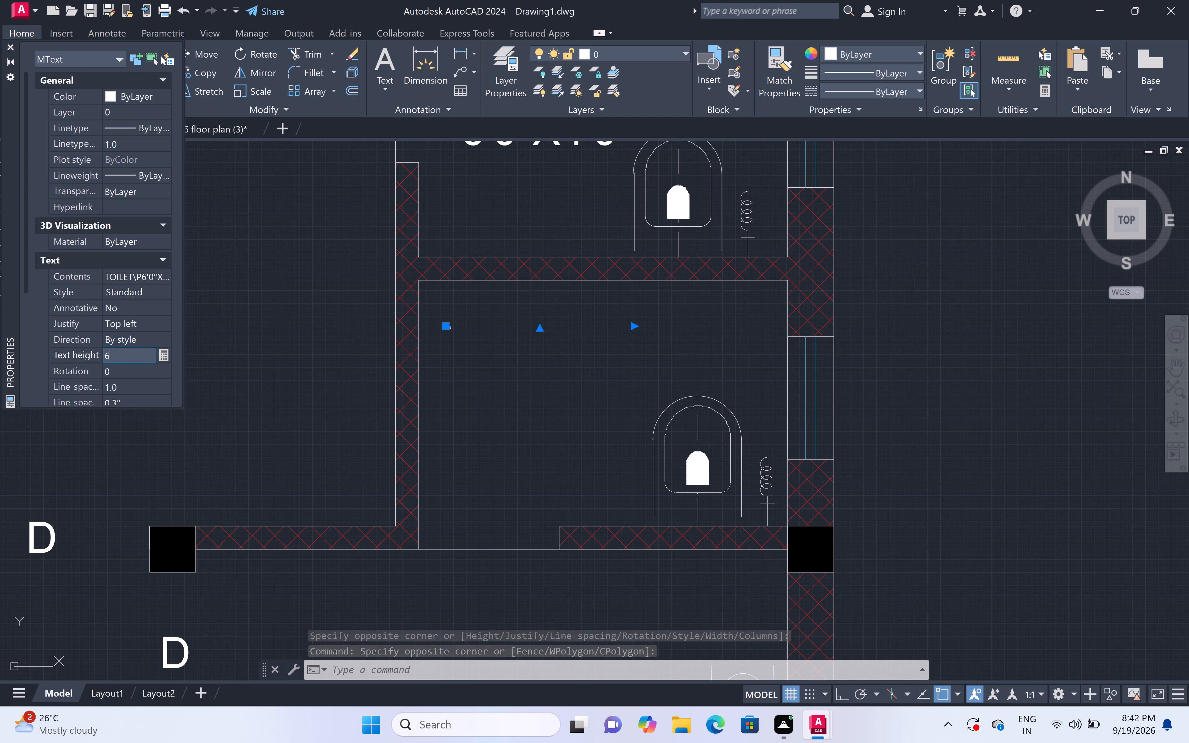
pyautogui.hotkey('shift', '"')
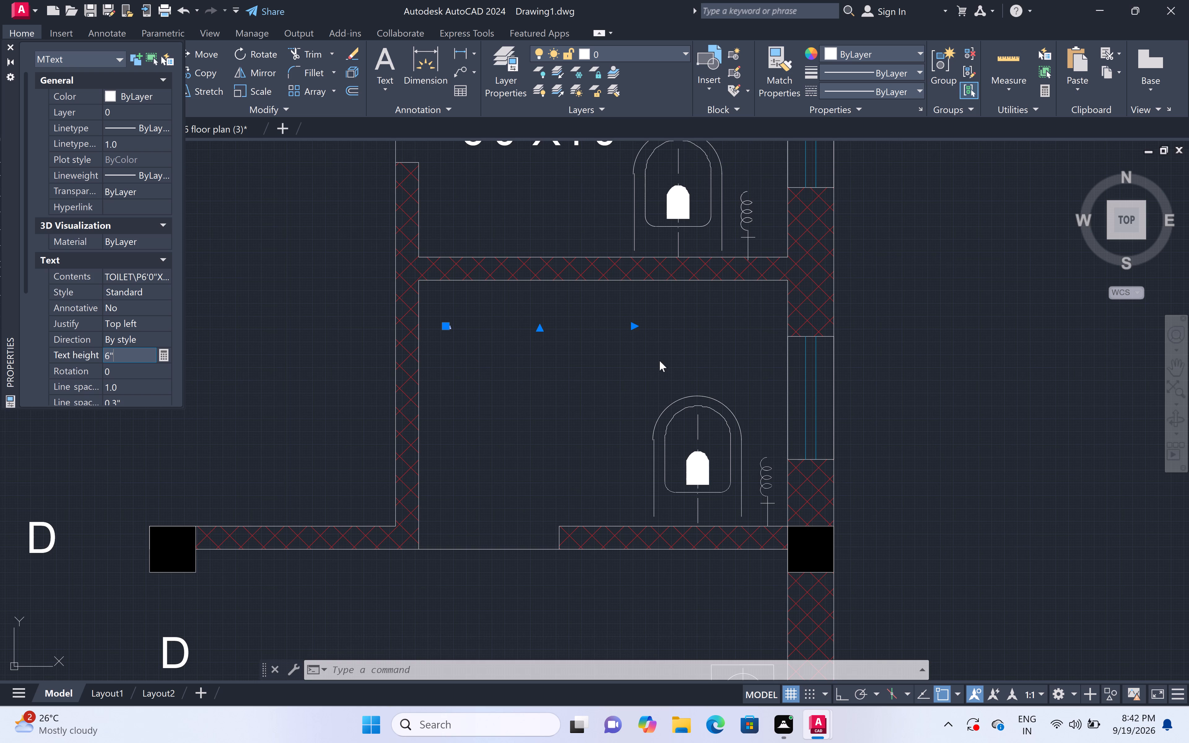
pyautogui.doubleClick(473, 398)
pyautogui.press('Escape')
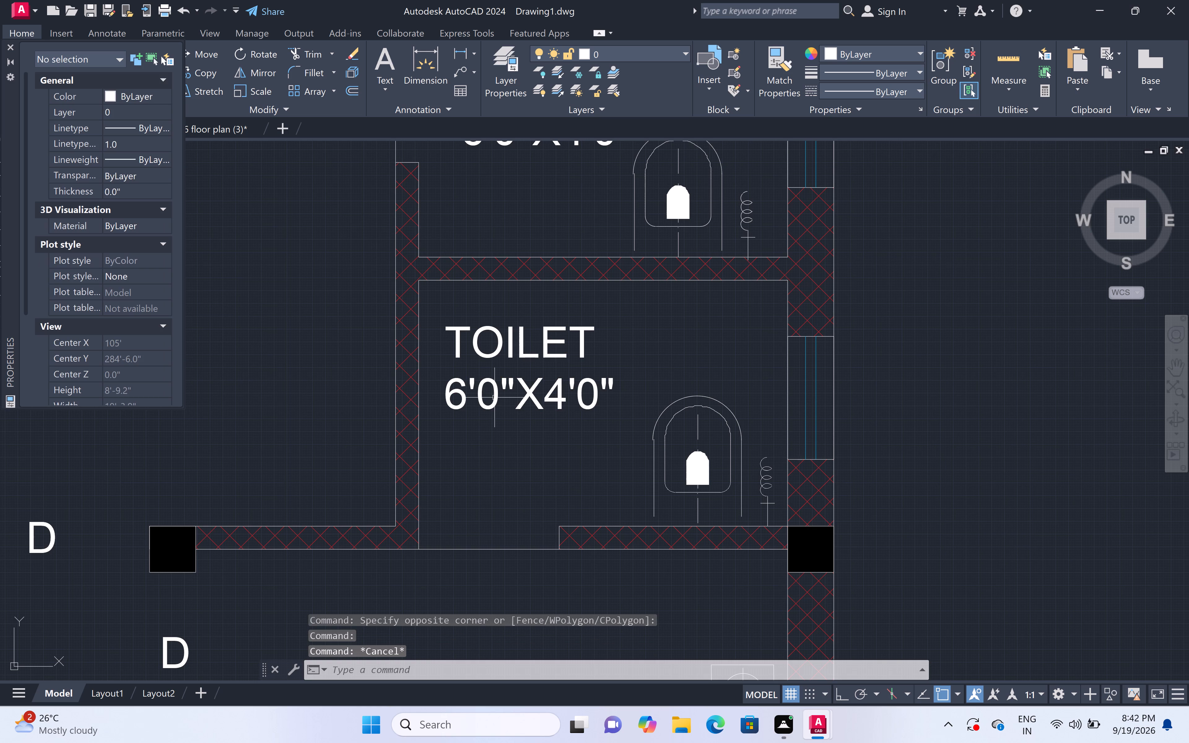
# Move the lower toilet's TOILET label slightly right and down within the room, beside the WC.
pyautogui.click(527, 391)
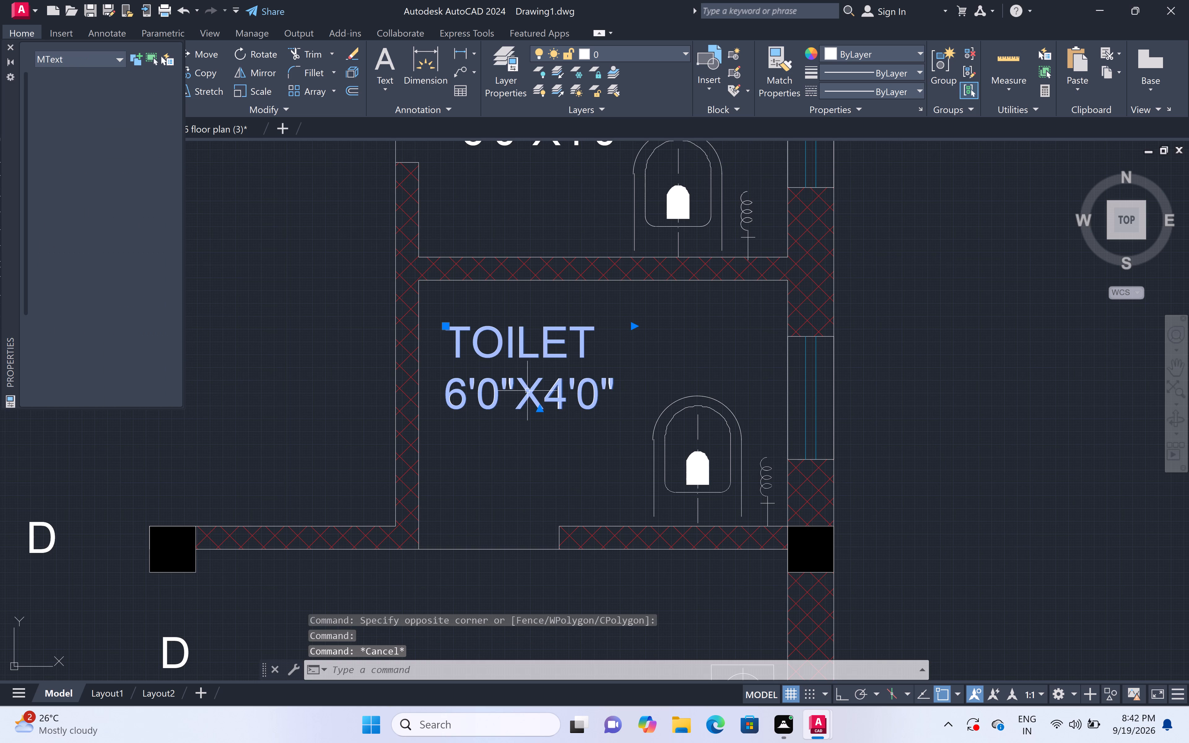
pyautogui.press('m')
pyautogui.press('space')
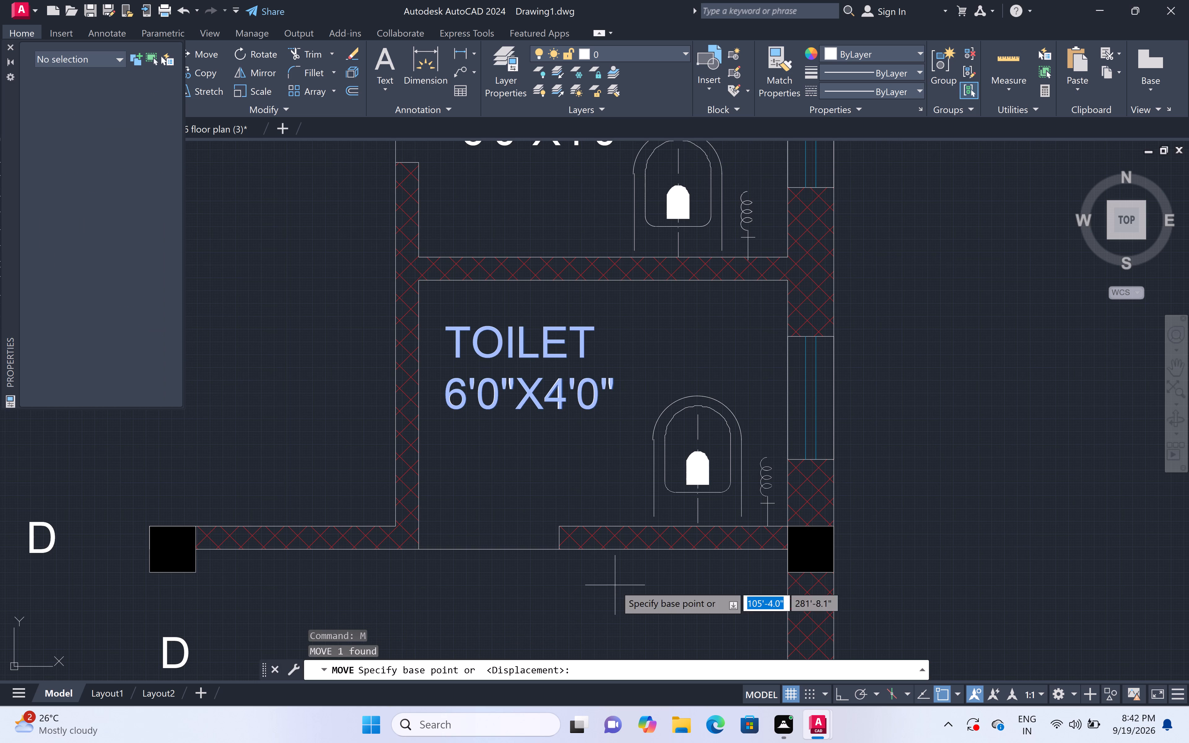
pyautogui.doubleClick(531, 392)
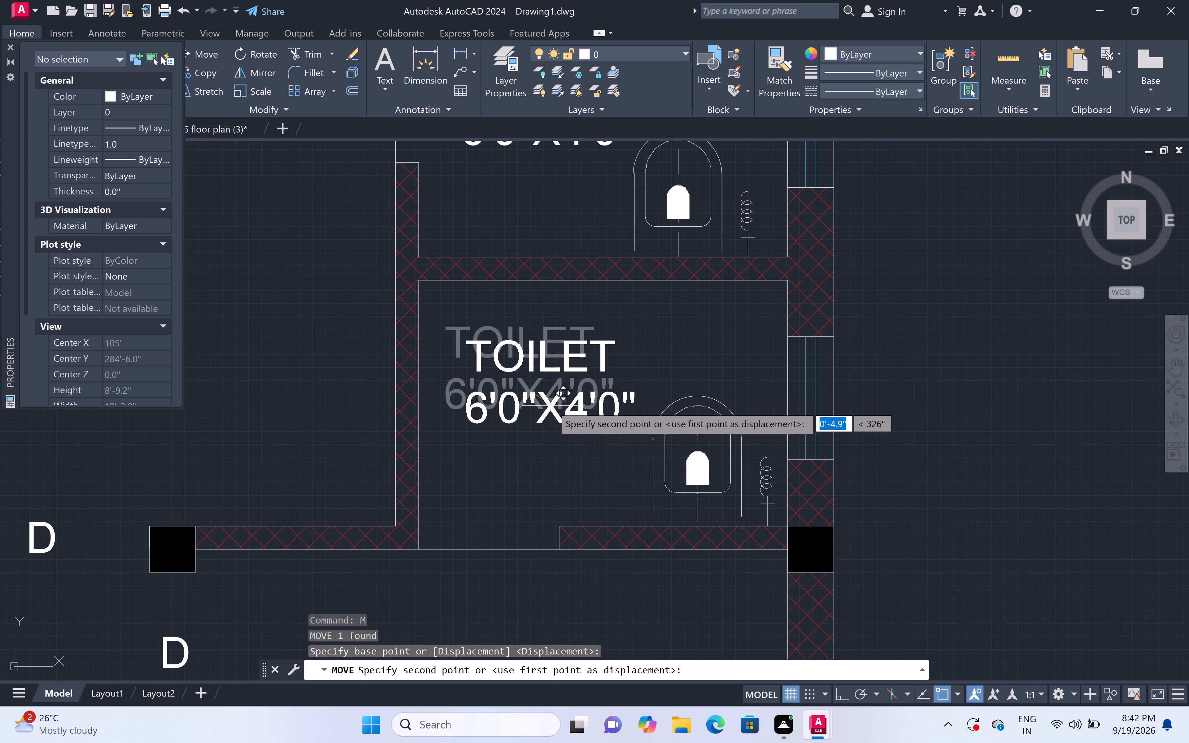
pyautogui.scroll(4, 553, 407)
pyautogui.click(560, 410)
# Add multiline text reading BED ROOM over 10'0"X10'0" in the lower-right bedroom, between the partition wall and the bed.
pyautogui.scroll(-3, 561, 409)
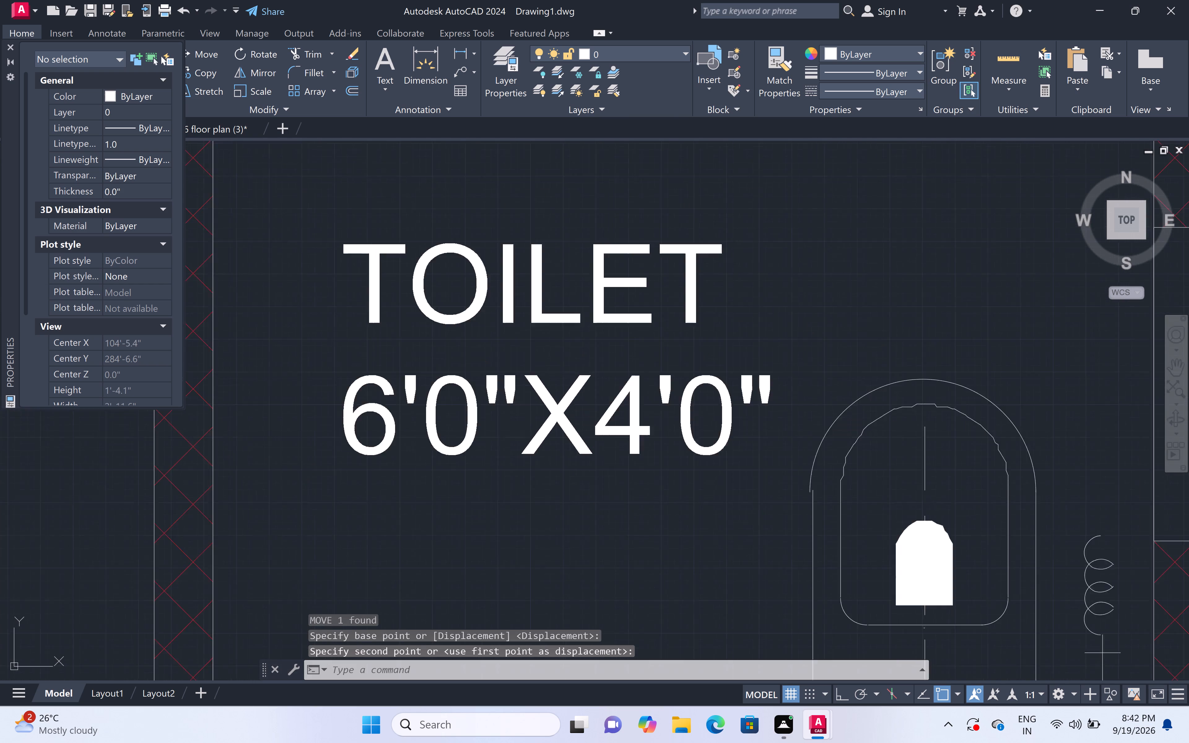
pyautogui.scroll(-4, 561, 409)
pyautogui.scroll(-2, 547, 459)
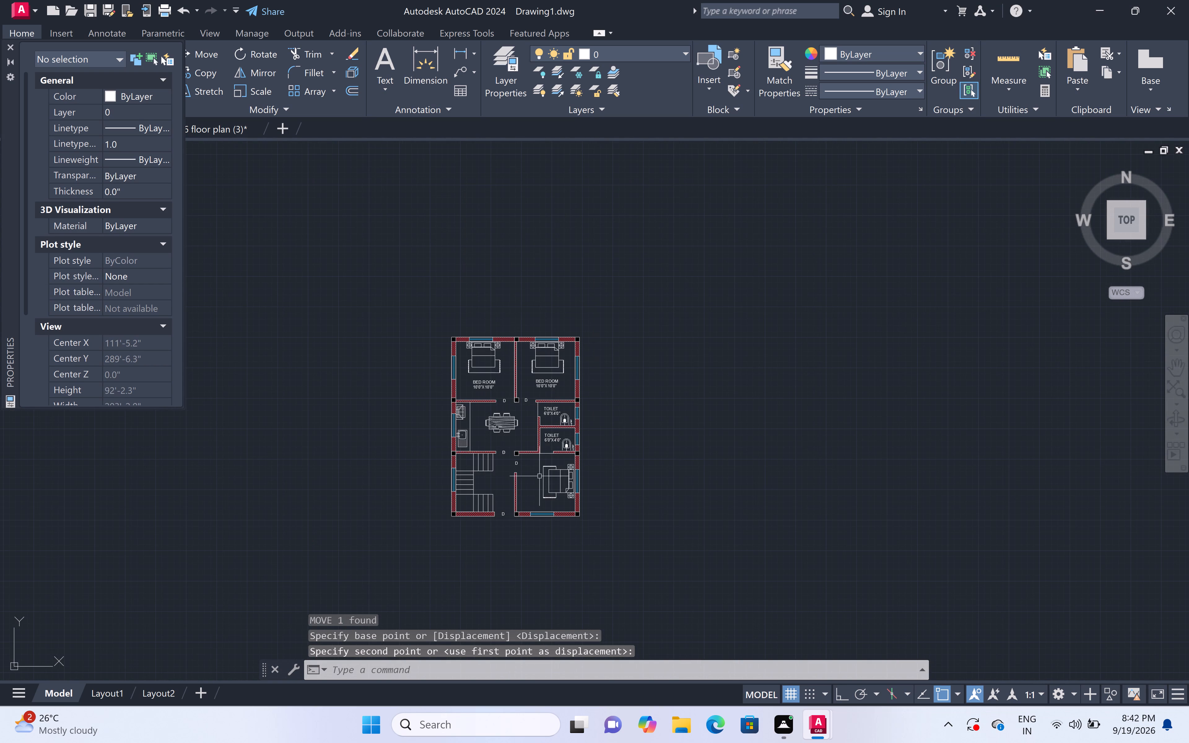
pyautogui.scroll(4, 528, 489)
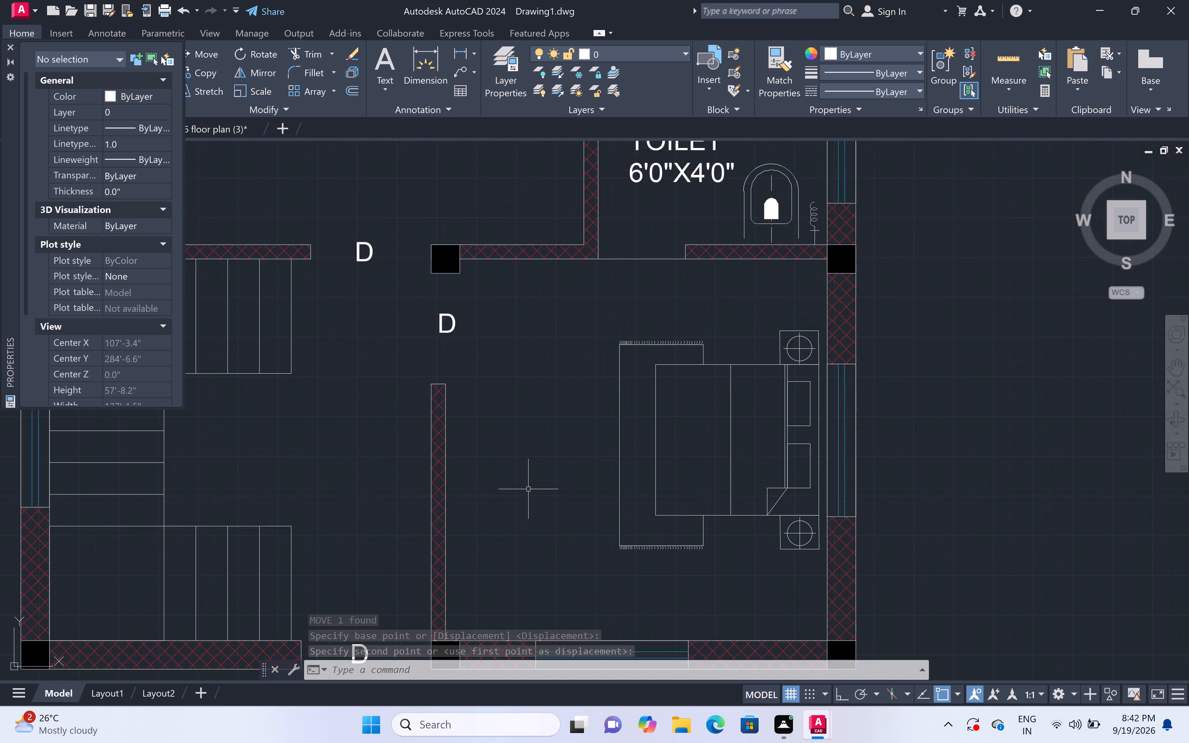
pyautogui.scroll(1, 528, 489)
pyautogui.write('MT')
pyautogui.press('space')
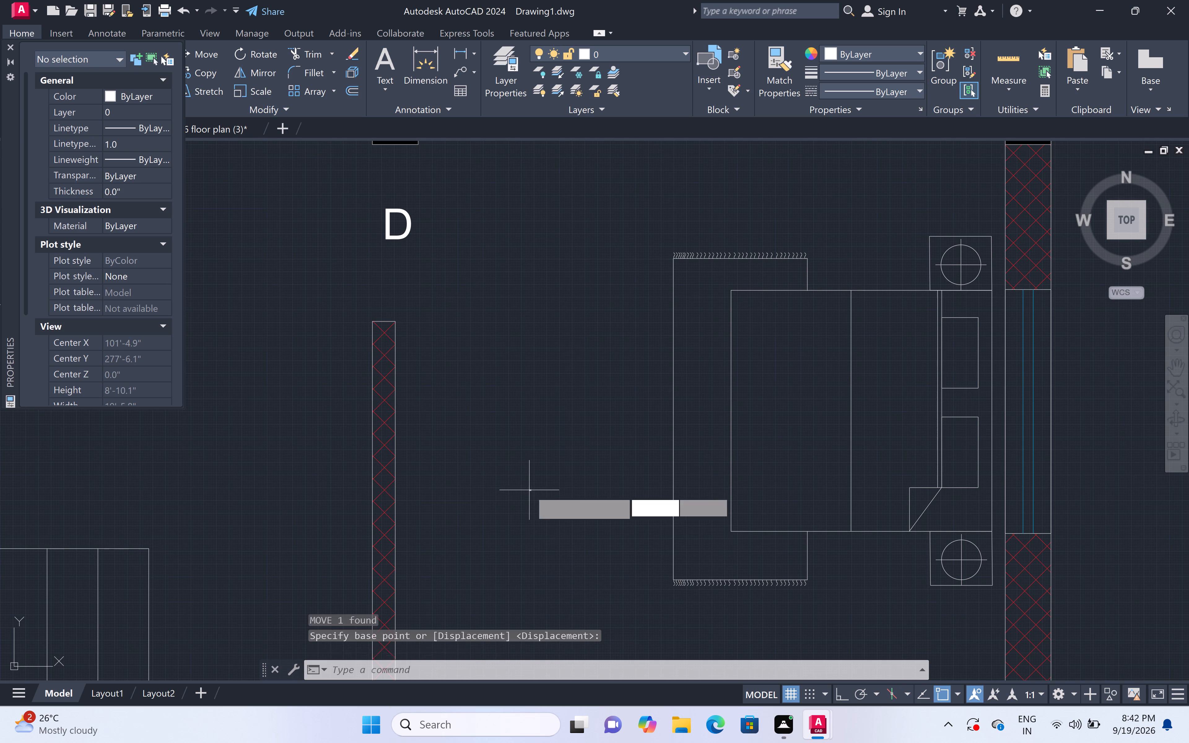
pyautogui.click(419, 394)
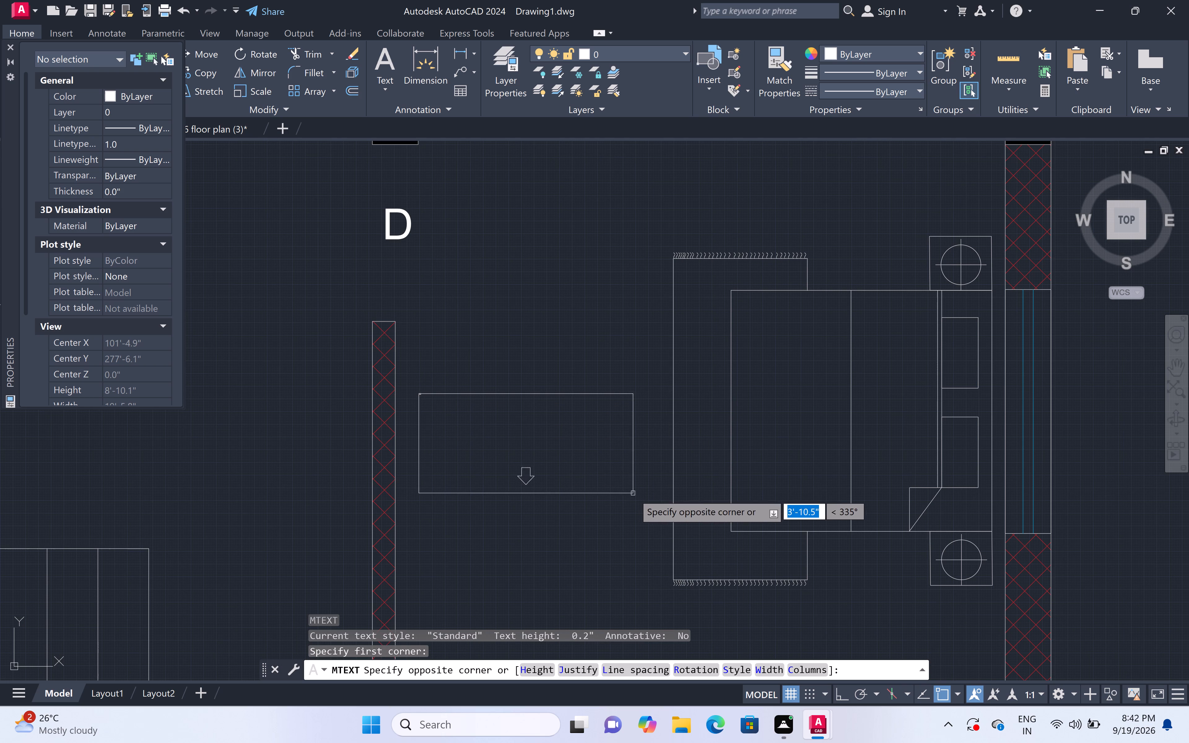
pyautogui.doubleClick(647, 508)
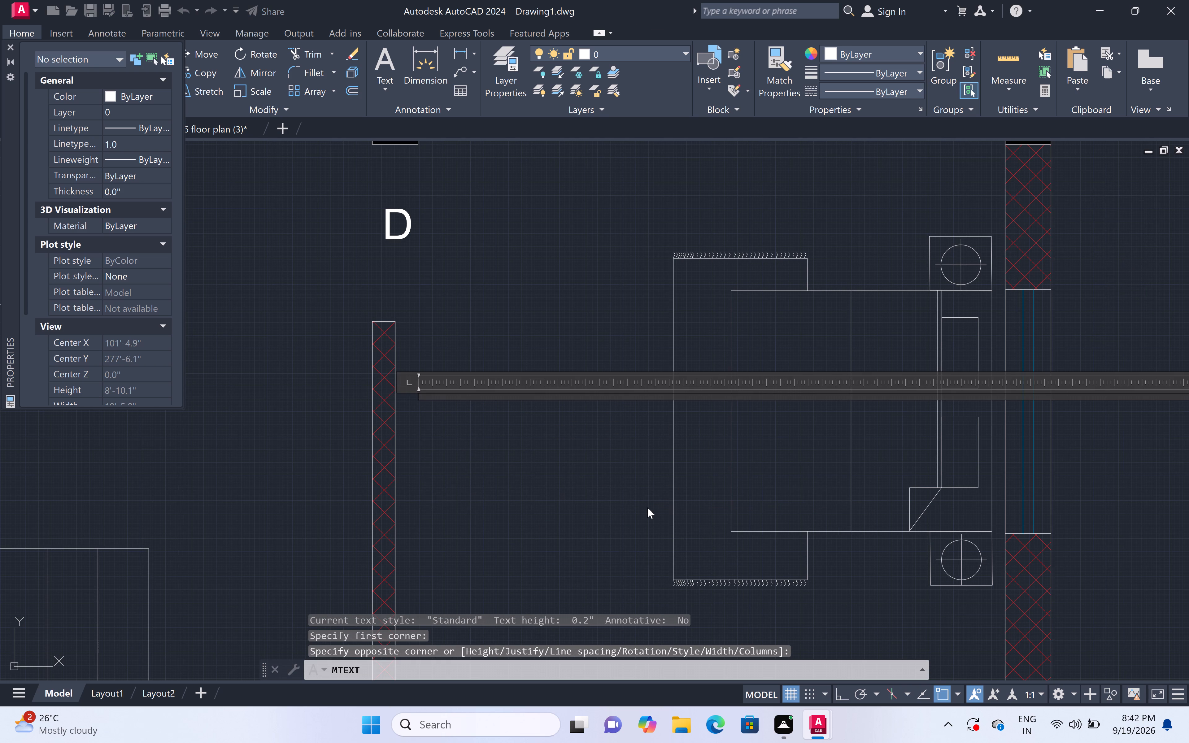
pyautogui.write('BED R')
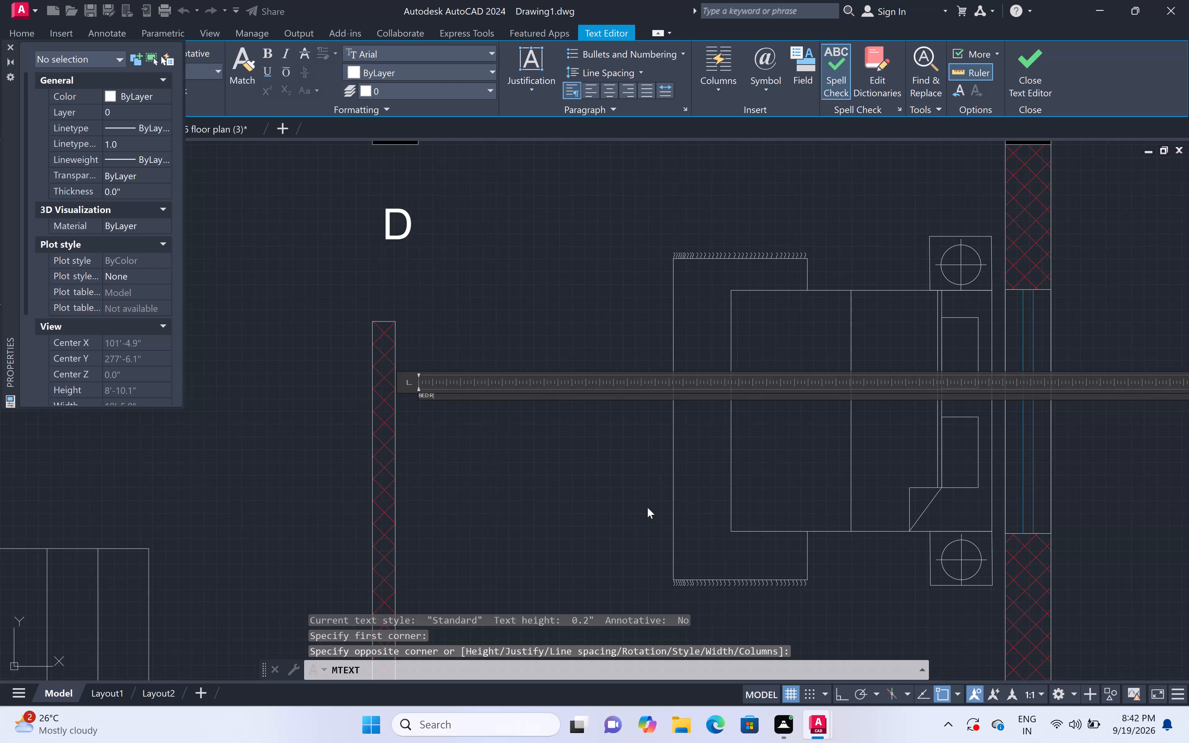
pyautogui.write('OOM')
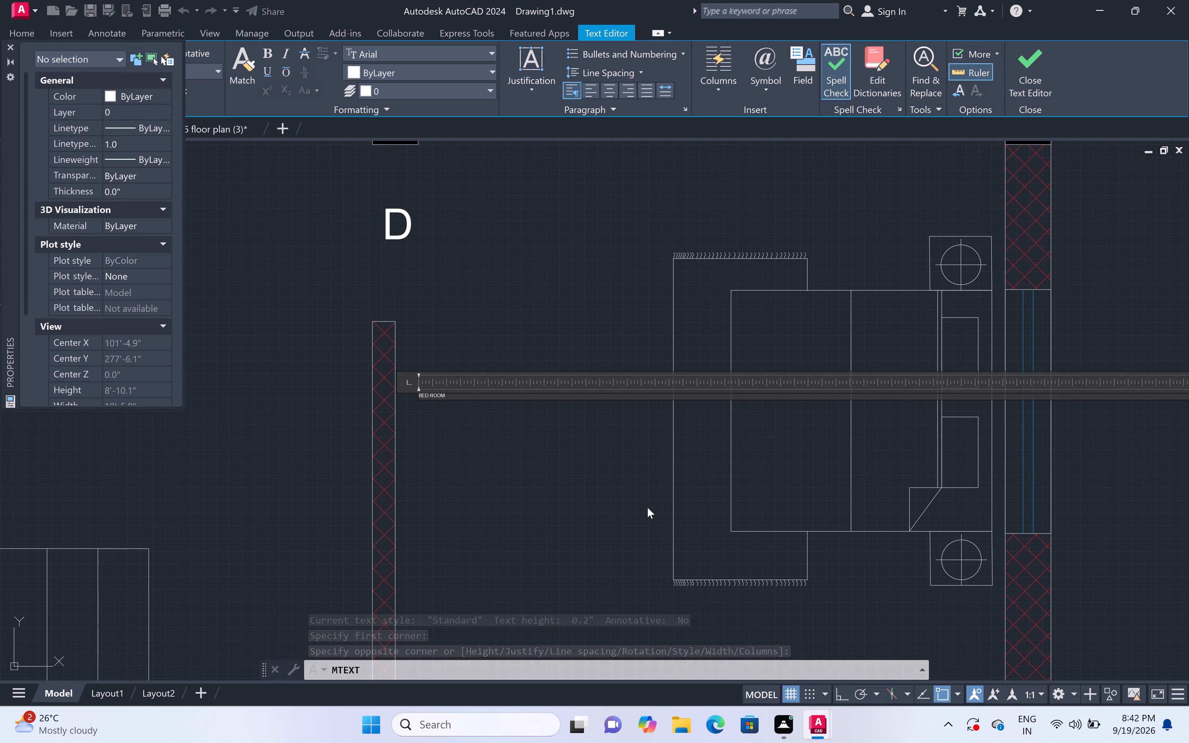
pyautogui.press('Return')
pyautogui.write('10\'0"')
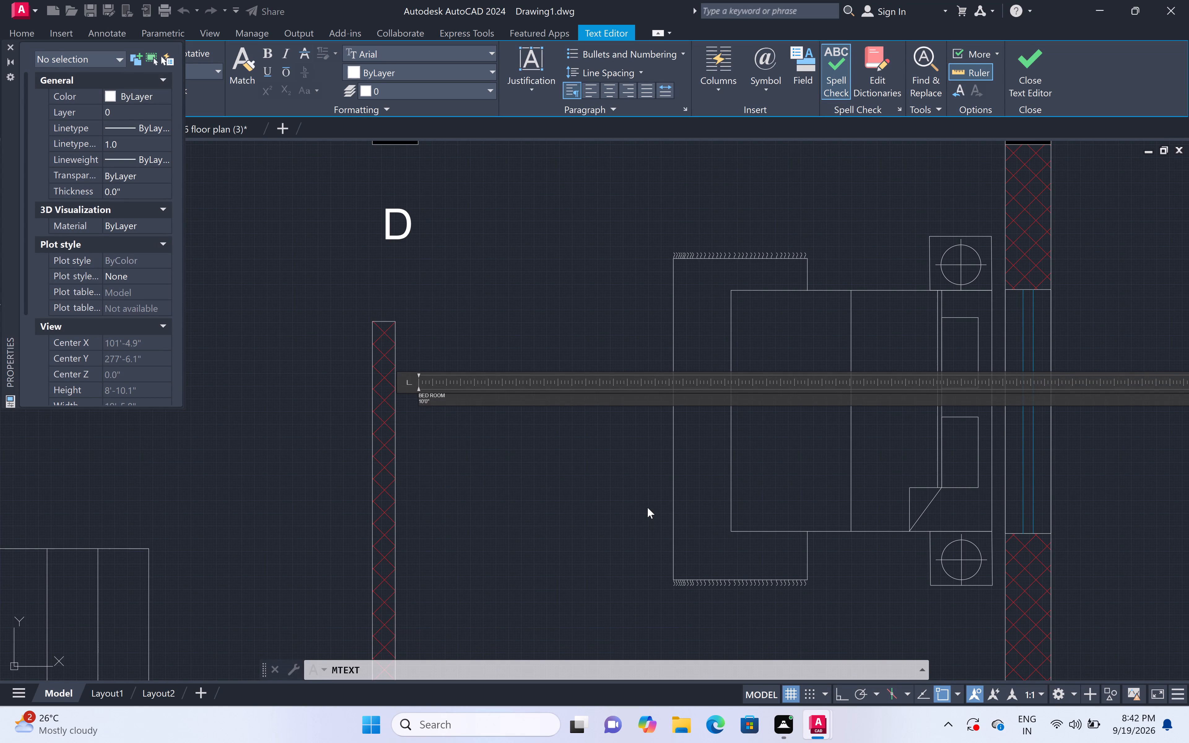
pyautogui.write("X10'")
pyautogui.write('0"')
pyautogui.doubleClick(511, 517)
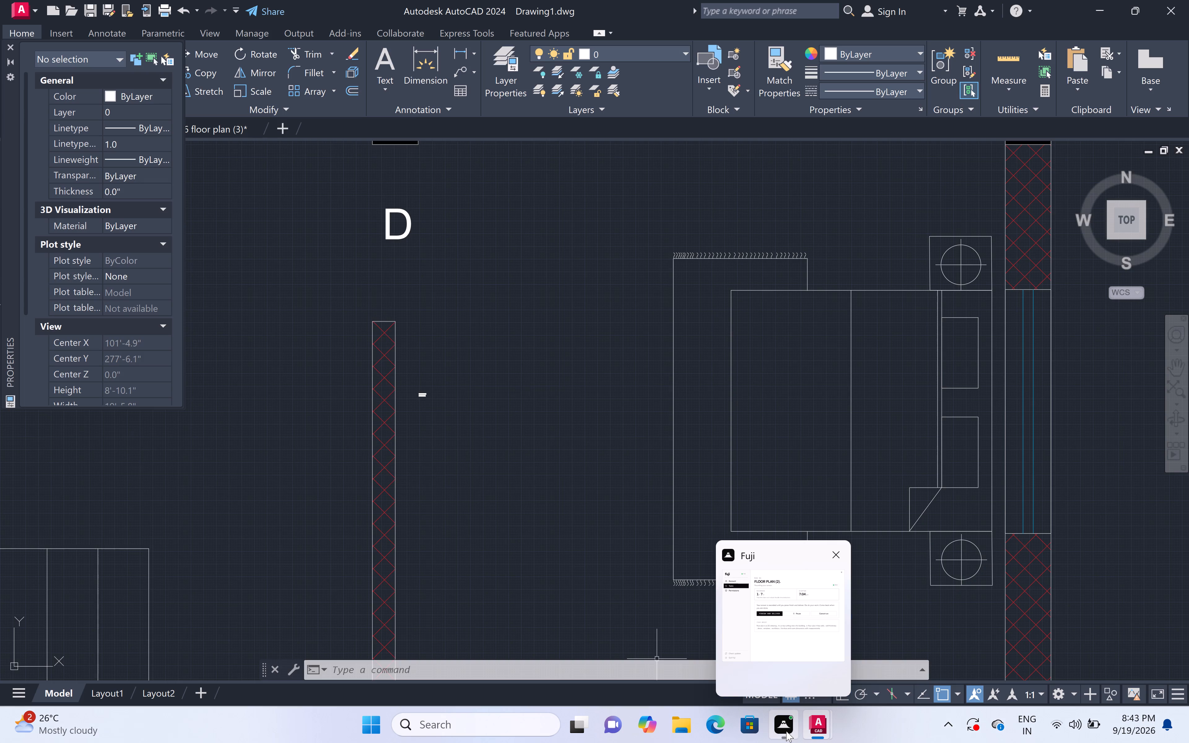
# Set the text height of the lower-right bedroom's label to 6".
pyautogui.doubleClick(402, 376)
pyautogui.click(474, 457)
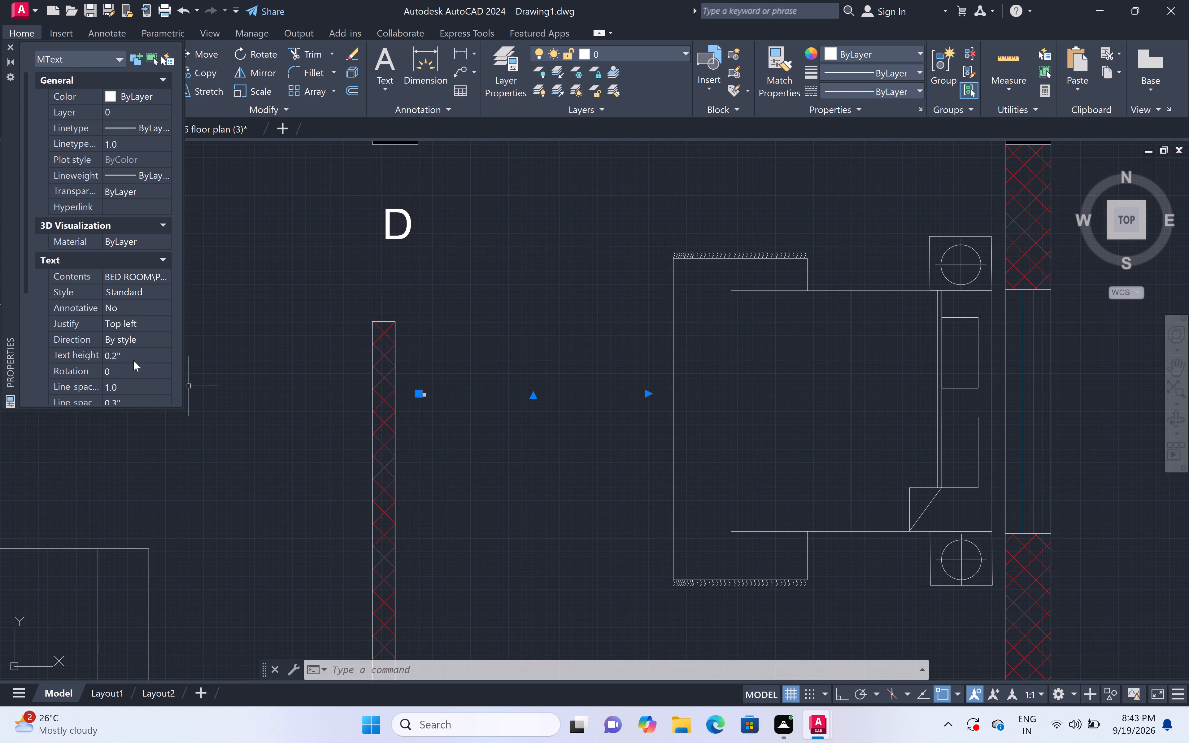
pyautogui.click(136, 356)
pyautogui.press('BackSpace')
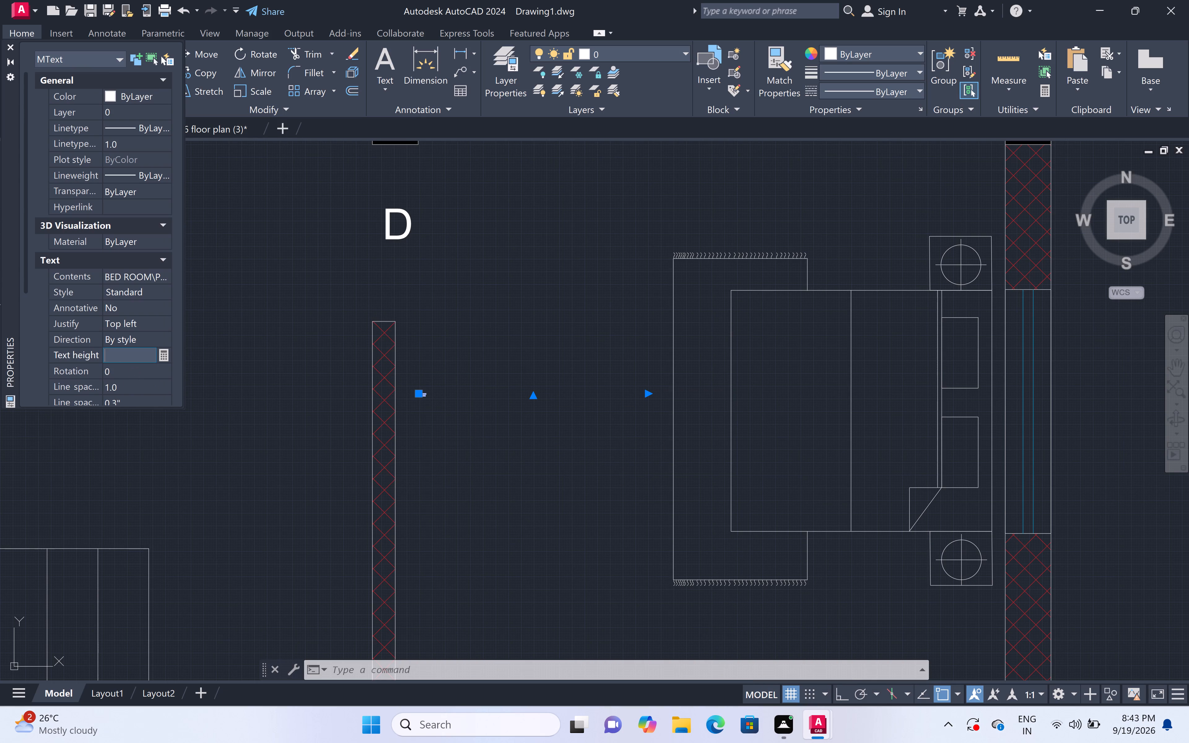
pyautogui.write('6"')
pyautogui.click(488, 444)
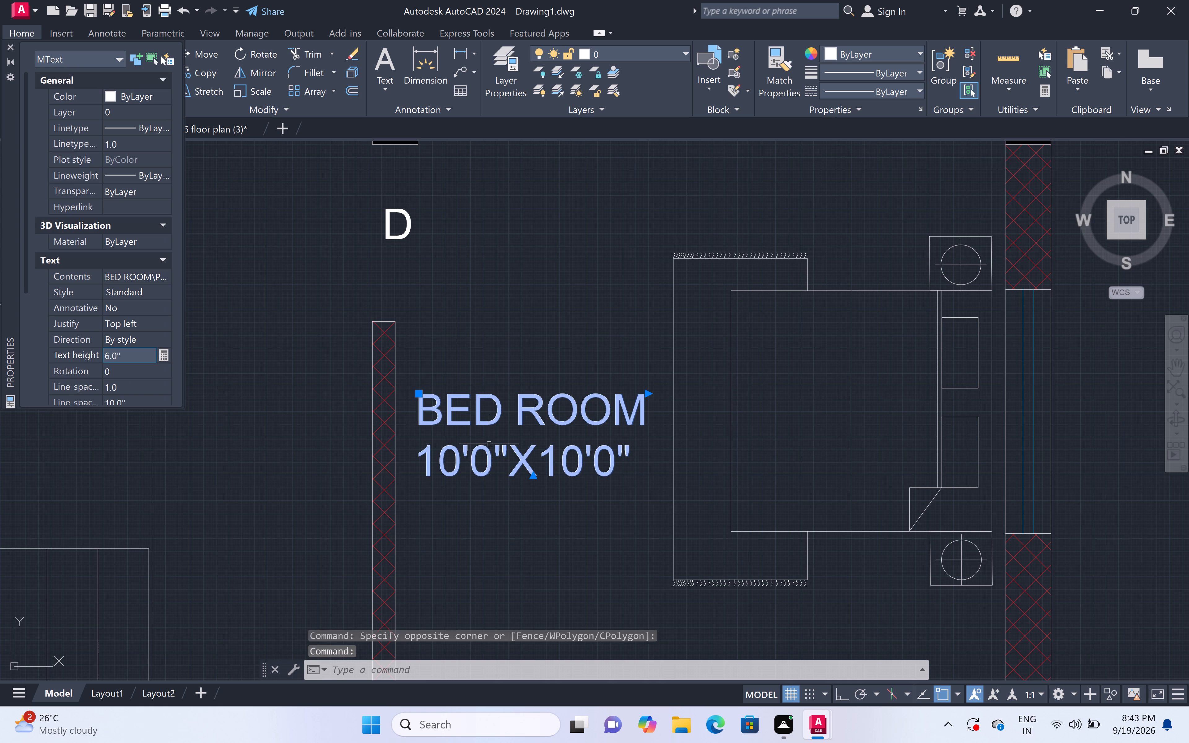
pyautogui.press('Escape')
# Add multiline text reading DRAWING over 10'0"X10'0" in the lower-left room, between the staircase and the bedroom partition wall.
pyautogui.scroll(-5, 491, 439)
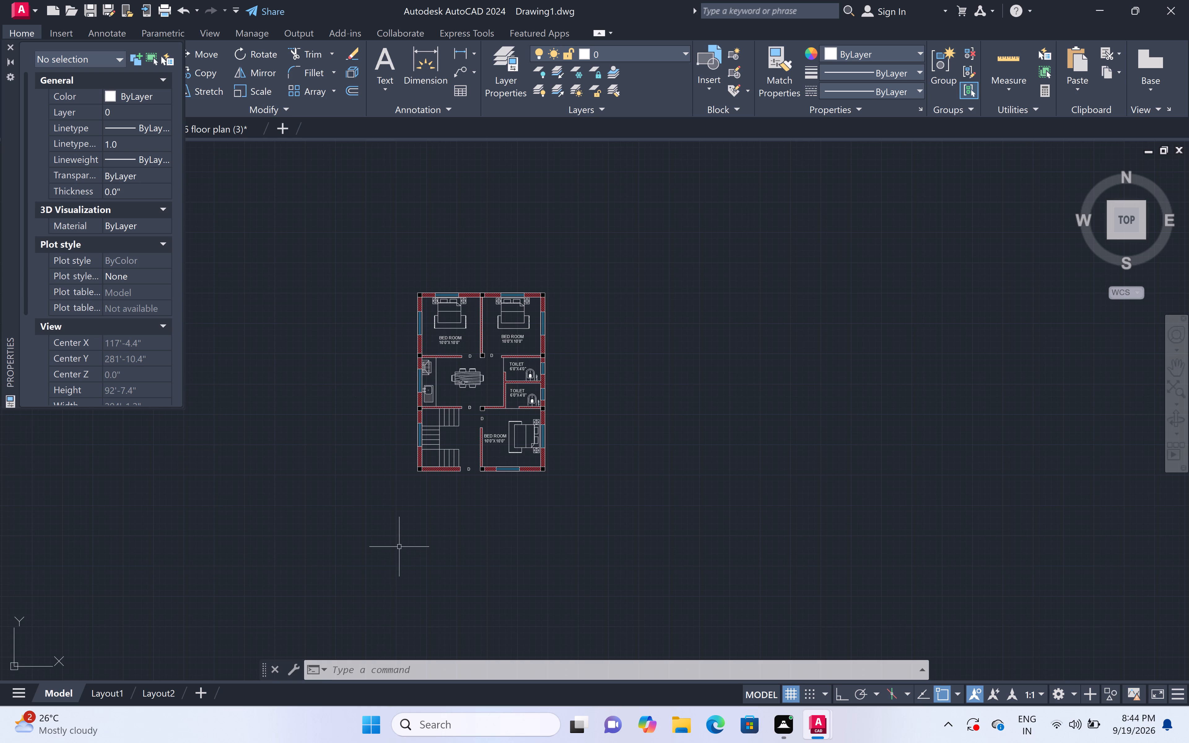
pyautogui.moveTo(440, 459); pyautogui.dragTo(445, 476, button='middle')
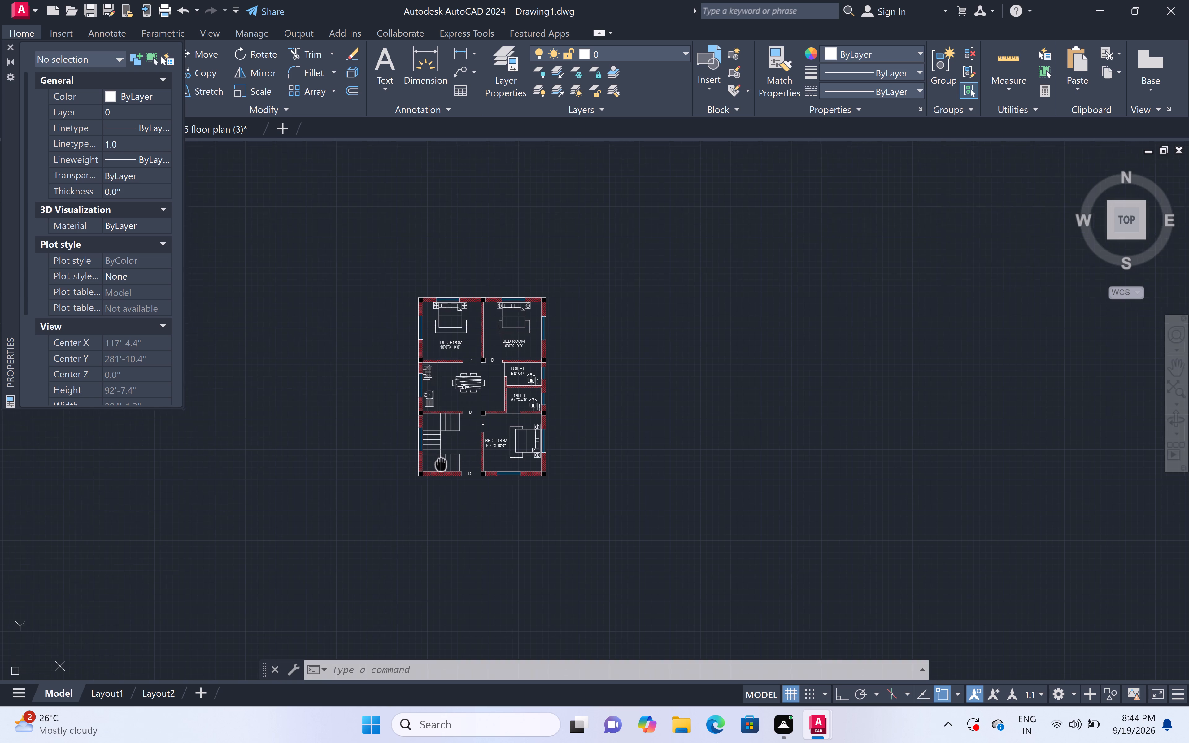
pyautogui.moveTo(445, 476); pyautogui.dragTo(465, 493, button='middle')
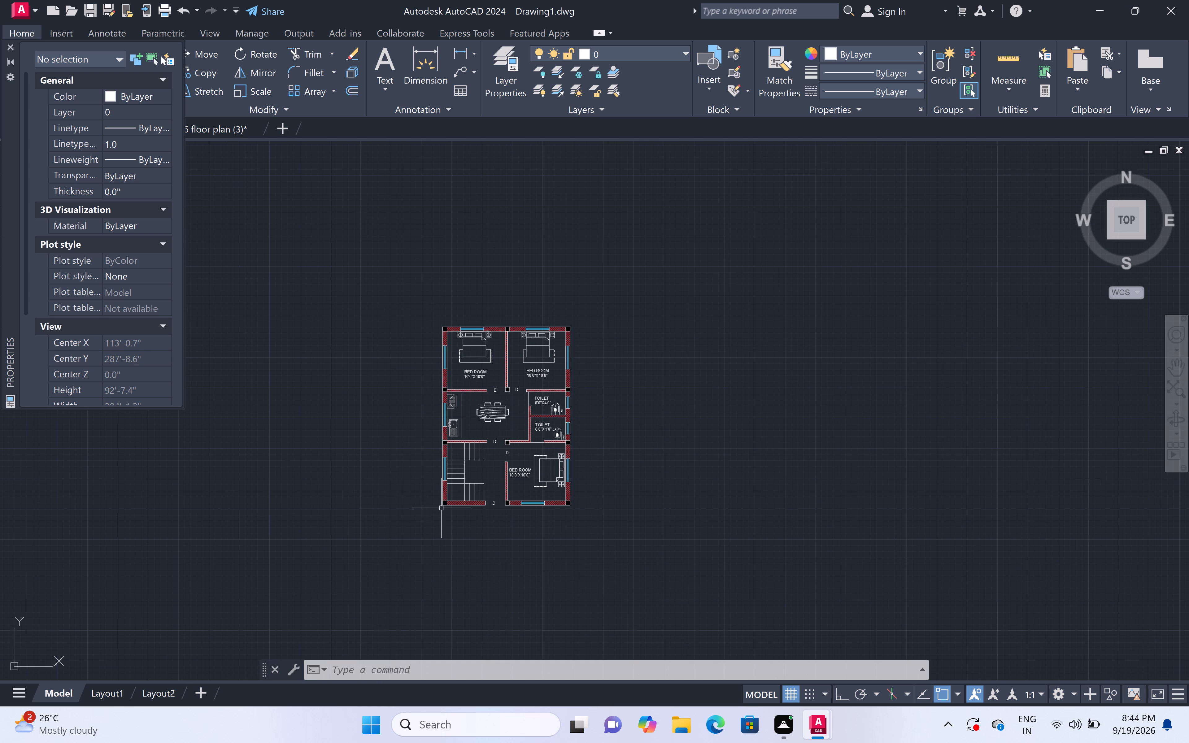
pyautogui.middleClick(468, 511)
pyautogui.scroll(2, 477, 479)
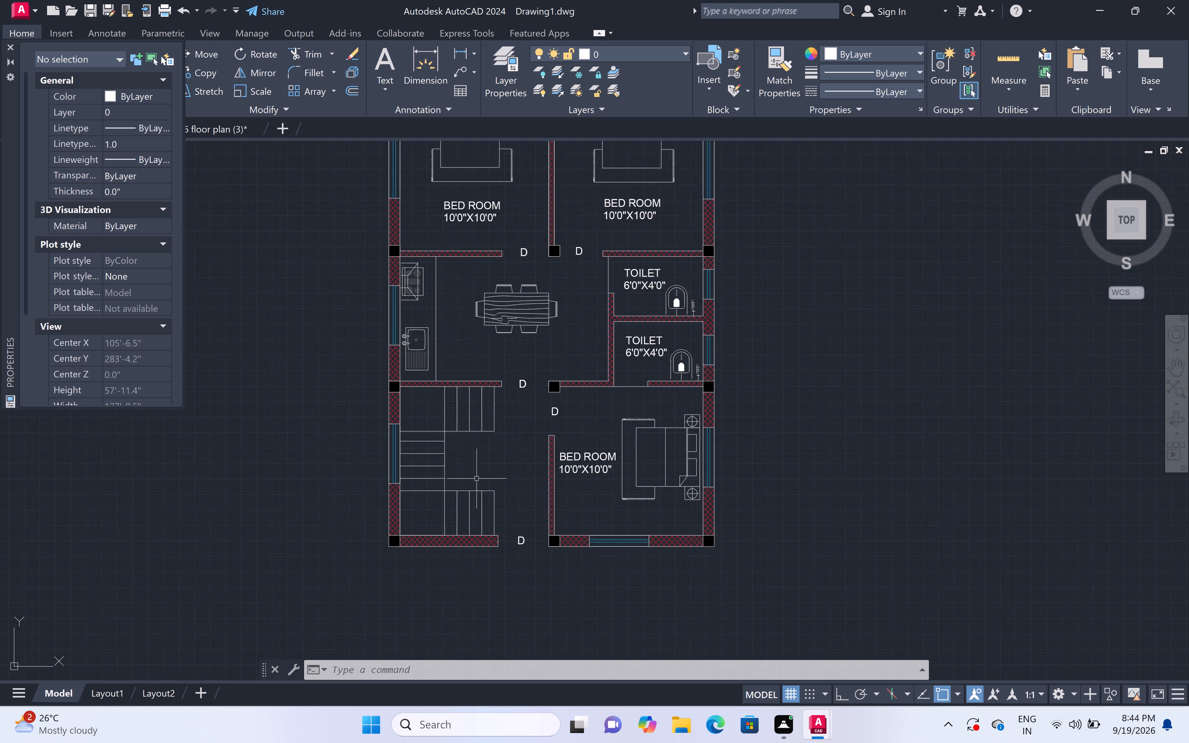
pyautogui.scroll(2, 477, 479)
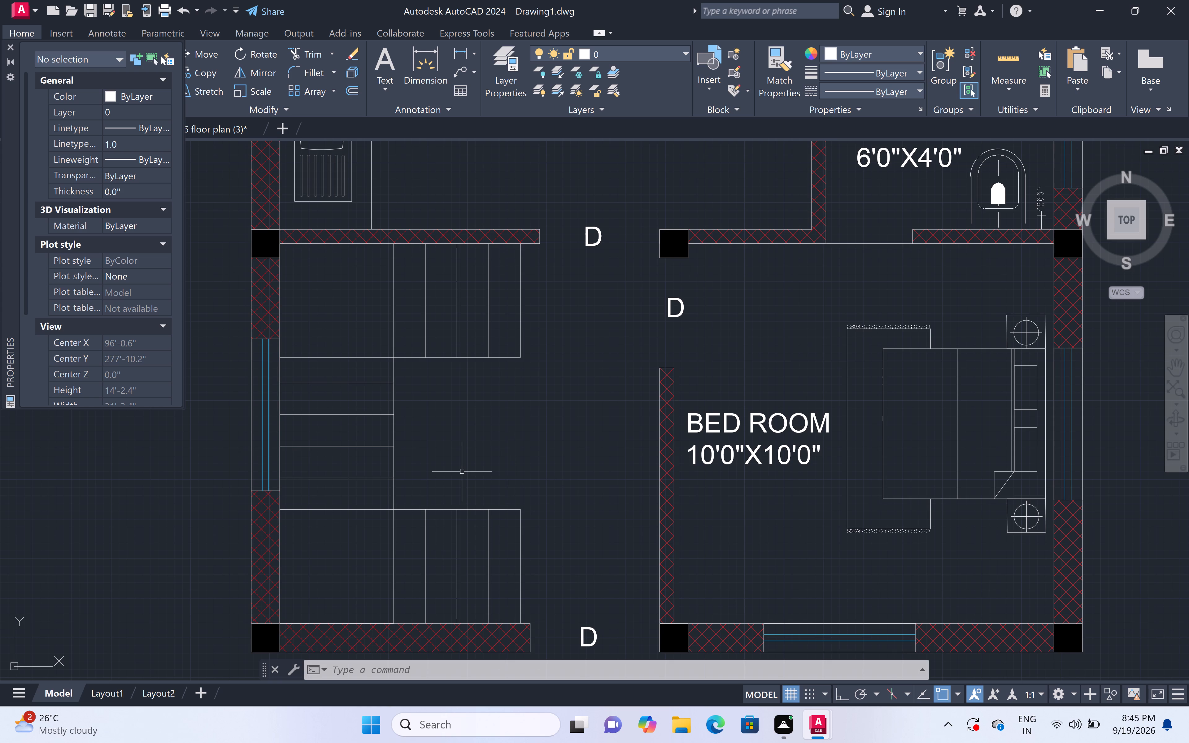
pyautogui.write('MT')
pyautogui.press('space')
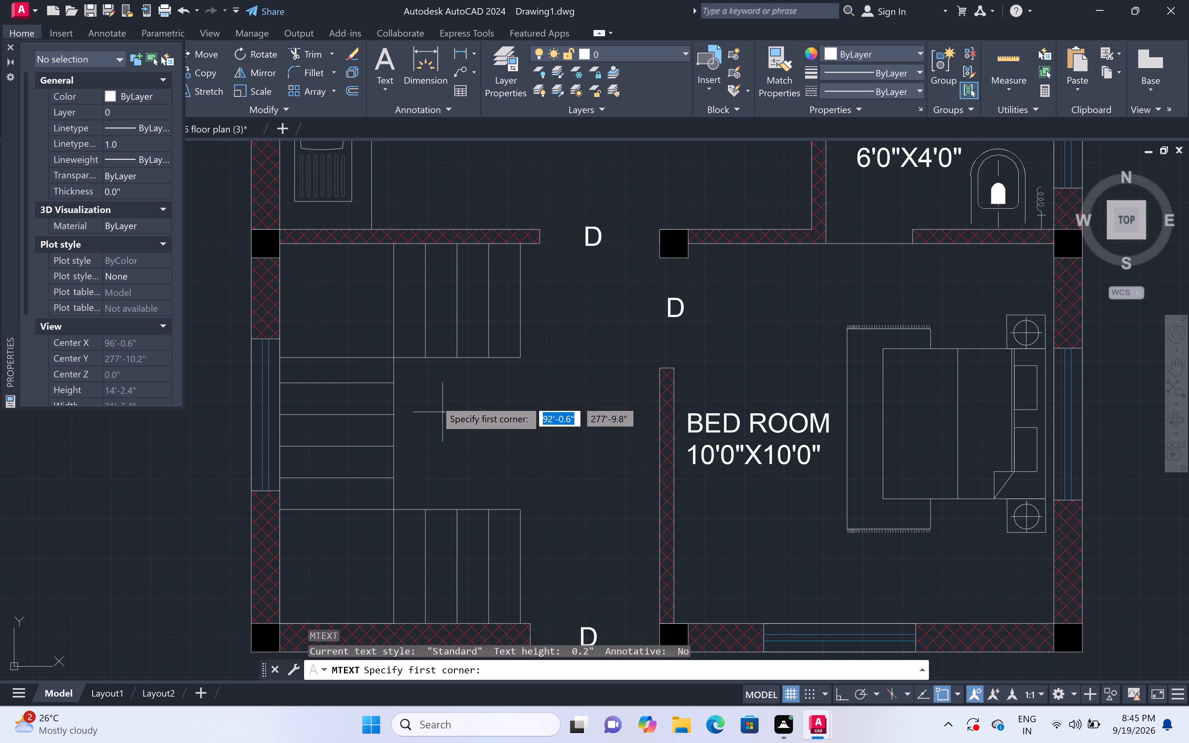
pyautogui.click(426, 385)
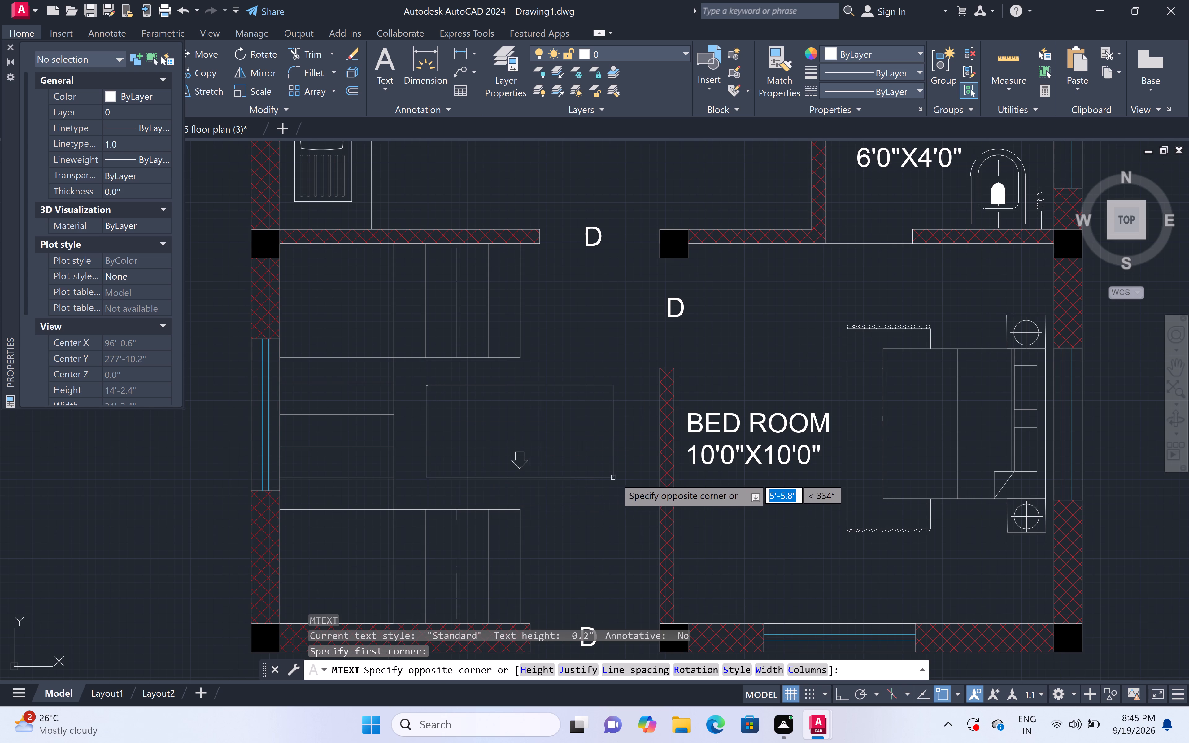
pyautogui.click(616, 477)
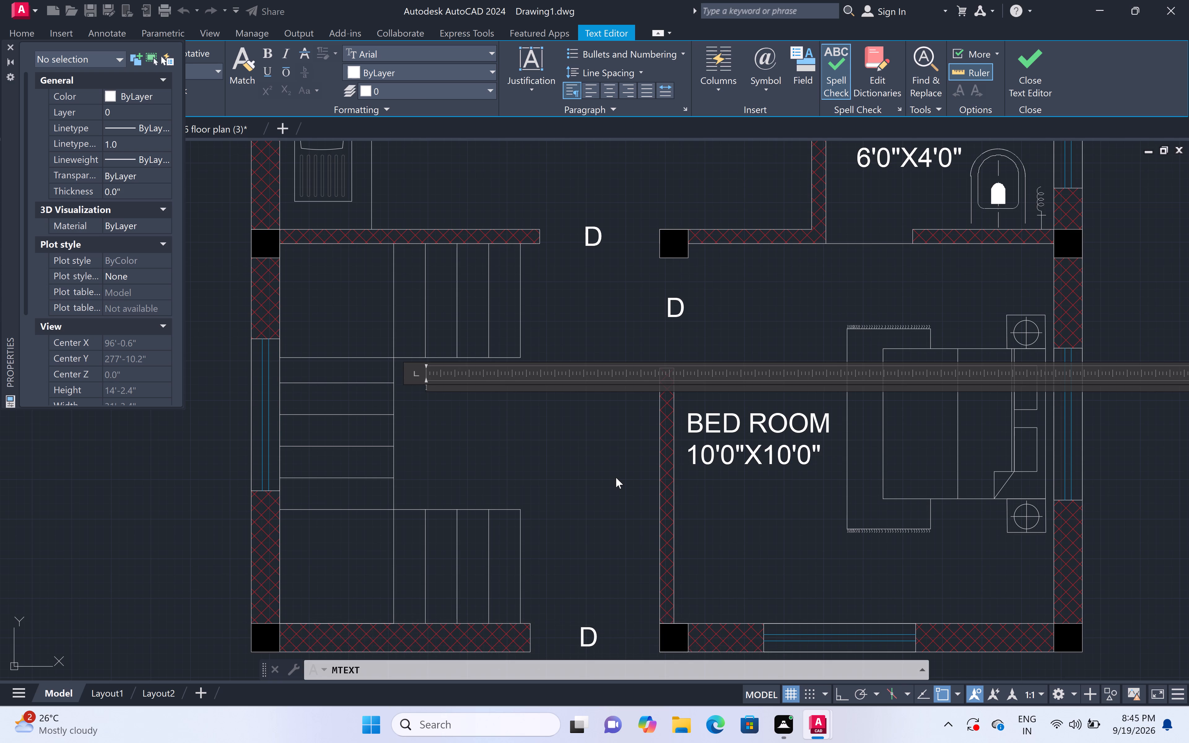
pyautogui.write('STAIRS')
pyautogui.press('BackSpace')
pyautogui.press('BackSpace')
pyautogui.press('BackSpace')
pyautogui.press('BackSpace')
pyautogui.press('BackSpace')
pyautogui.press('BackSpace')
pyautogui.write('DRAW')
pyautogui.write('ING')
pyautogui.press('Return')
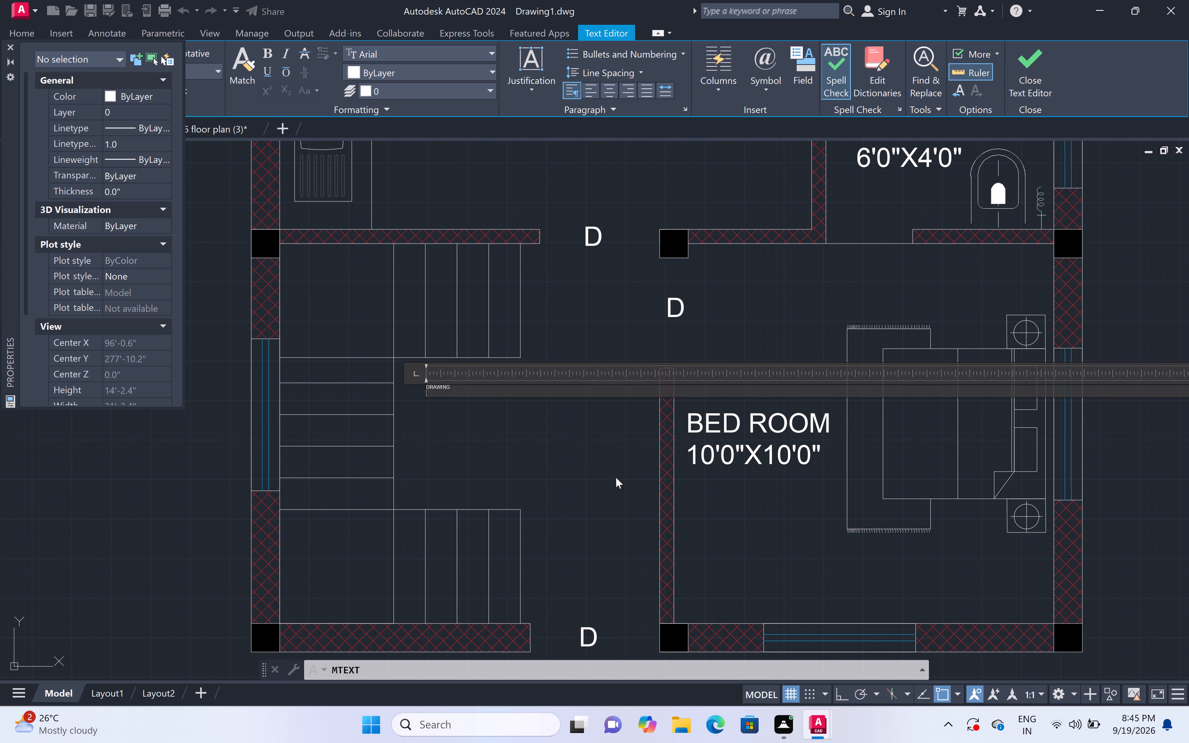
pyautogui.write('10\'0"')
pyautogui.write('X10\'0"')
pyautogui.doubleClick(441, 432)
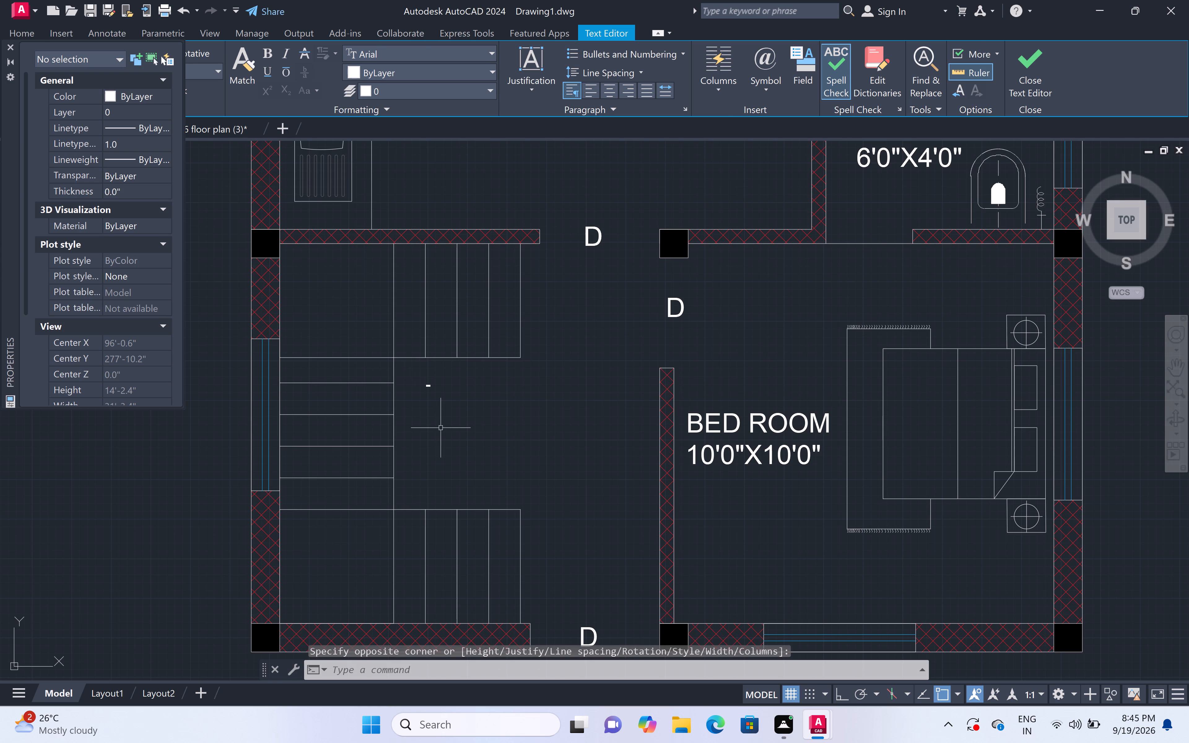
# Set the text height of the DRAWING label to 6".
pyautogui.click(416, 376)
pyautogui.click(444, 417)
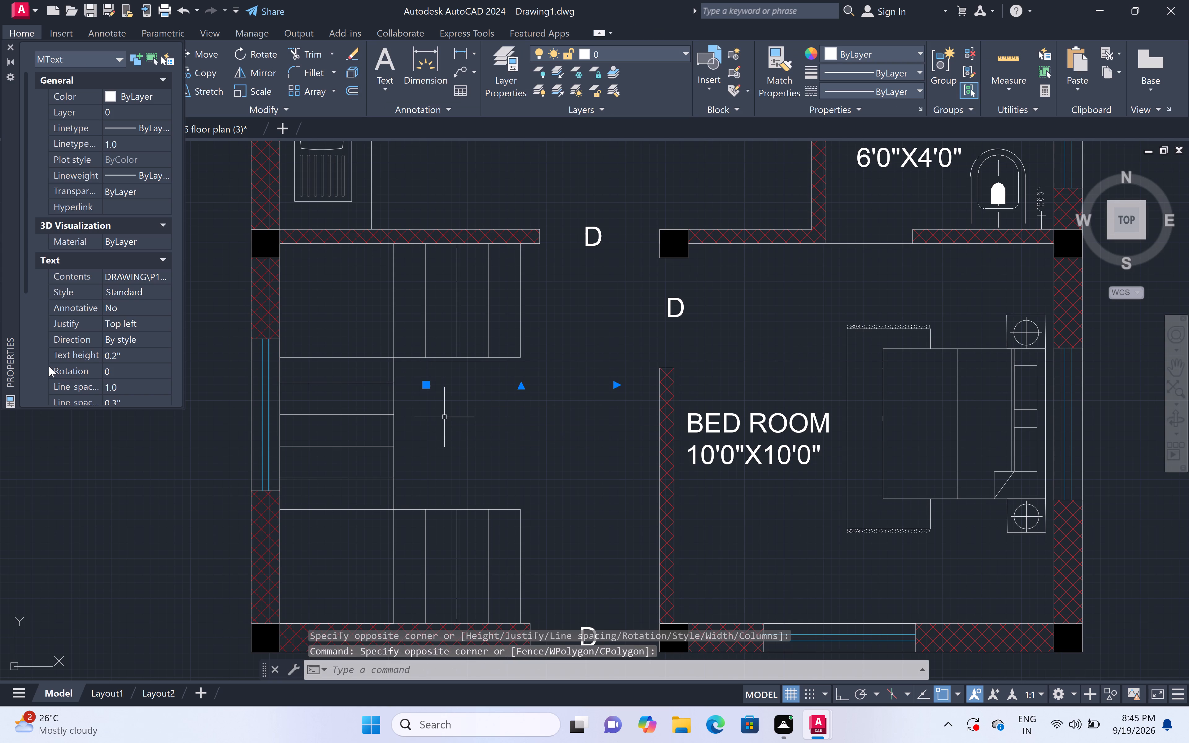
pyautogui.doubleClick(140, 353)
pyautogui.press('BackSpace')
pyautogui.press('BackSpace')
pyautogui.press('BackSpace')
pyautogui.press('BackSpace')
pyautogui.press('BackSpace')
pyautogui.press('BackSpace')
pyautogui.press('BackSpace')
pyautogui.press('BackSpace')
pyautogui.press('BackSpace')
pyautogui.press('BackSpace')
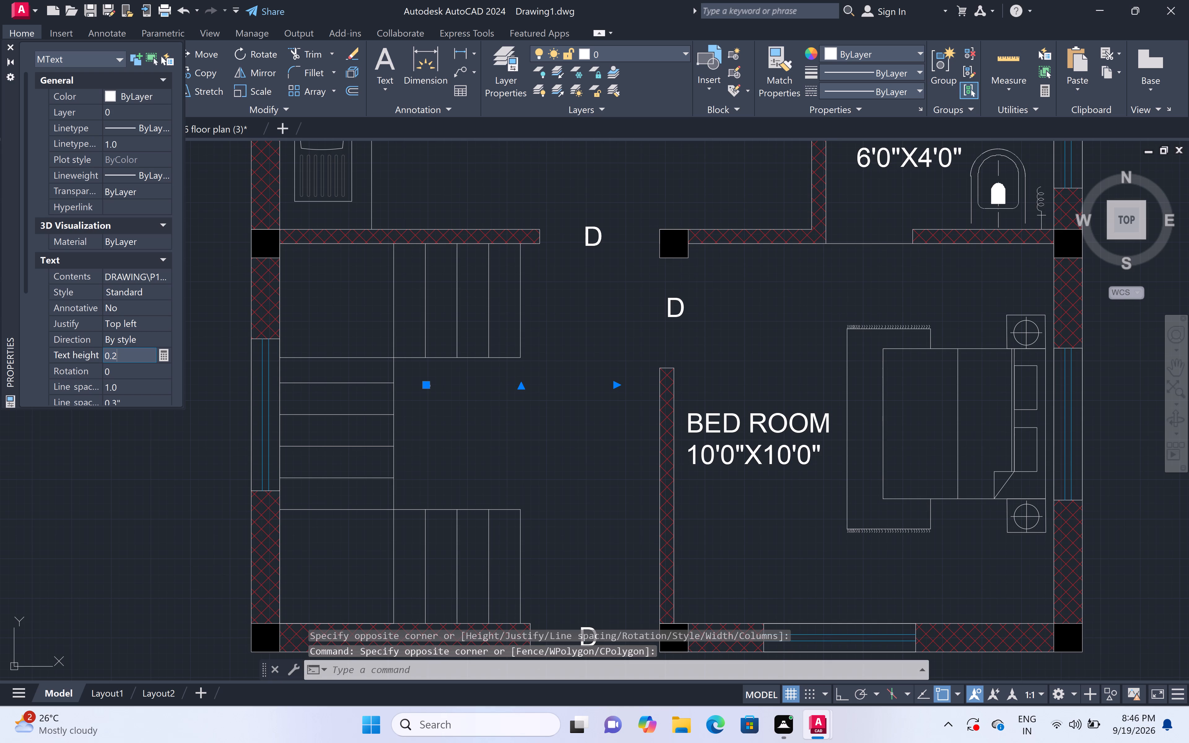
pyautogui.press('6')
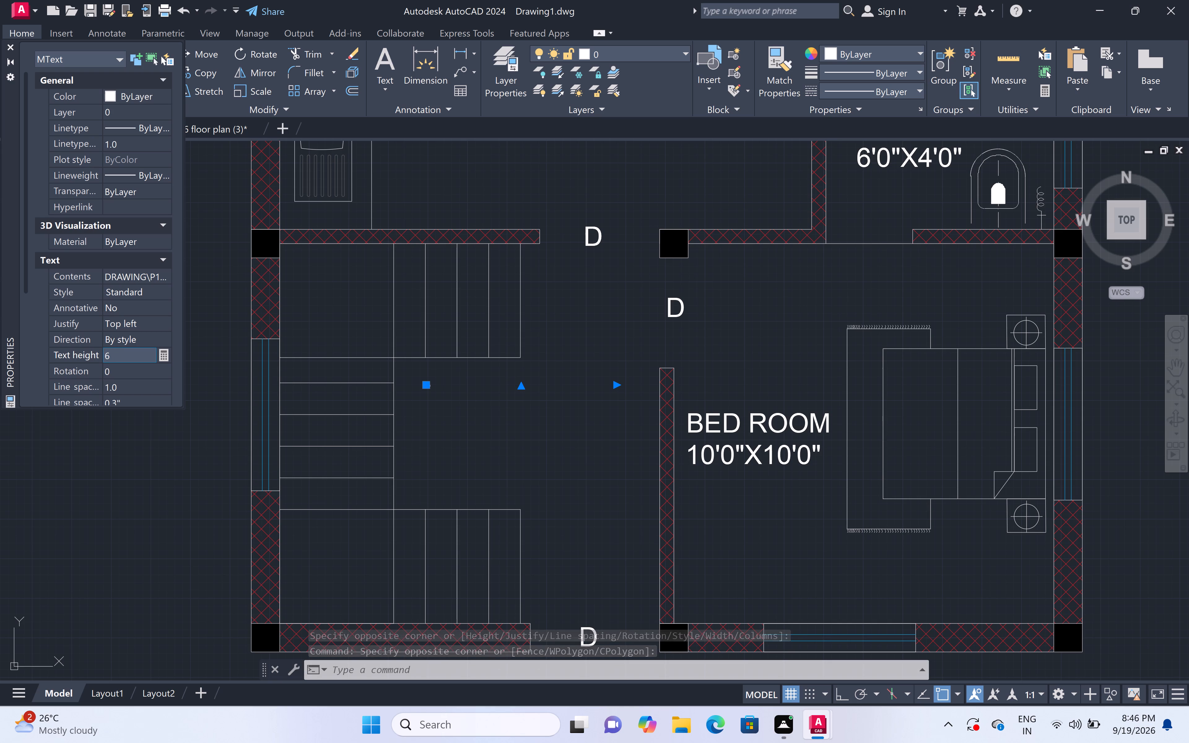
pyautogui.hotkey('shift', '"')
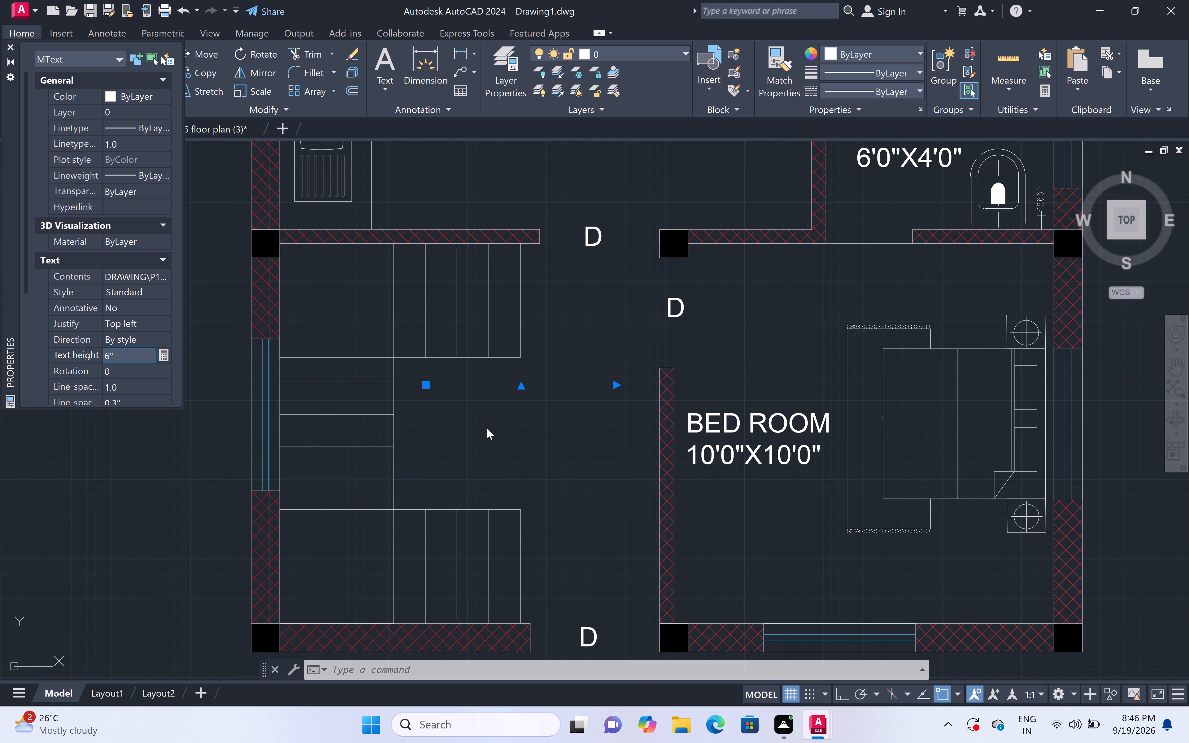
pyautogui.click(487, 428)
pyautogui.press('Escape')
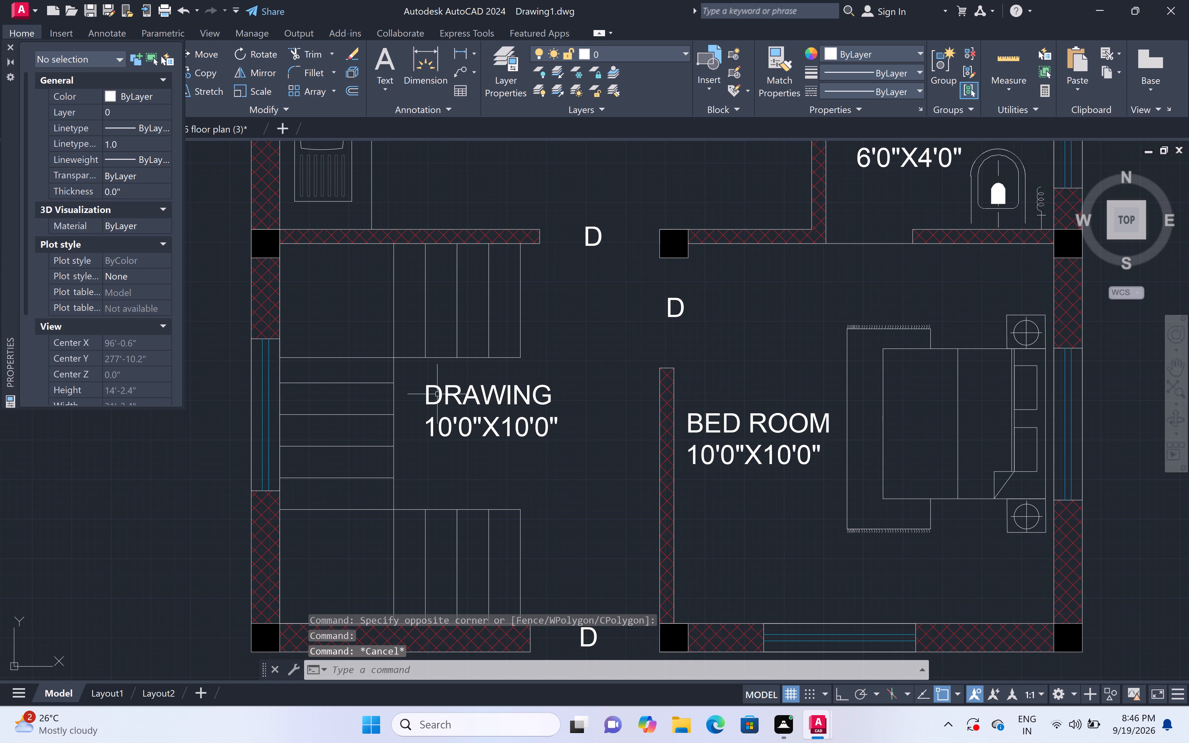
# Move the DRAWING label slightly right and down, away from the stair treads.
pyautogui.click(459, 401)
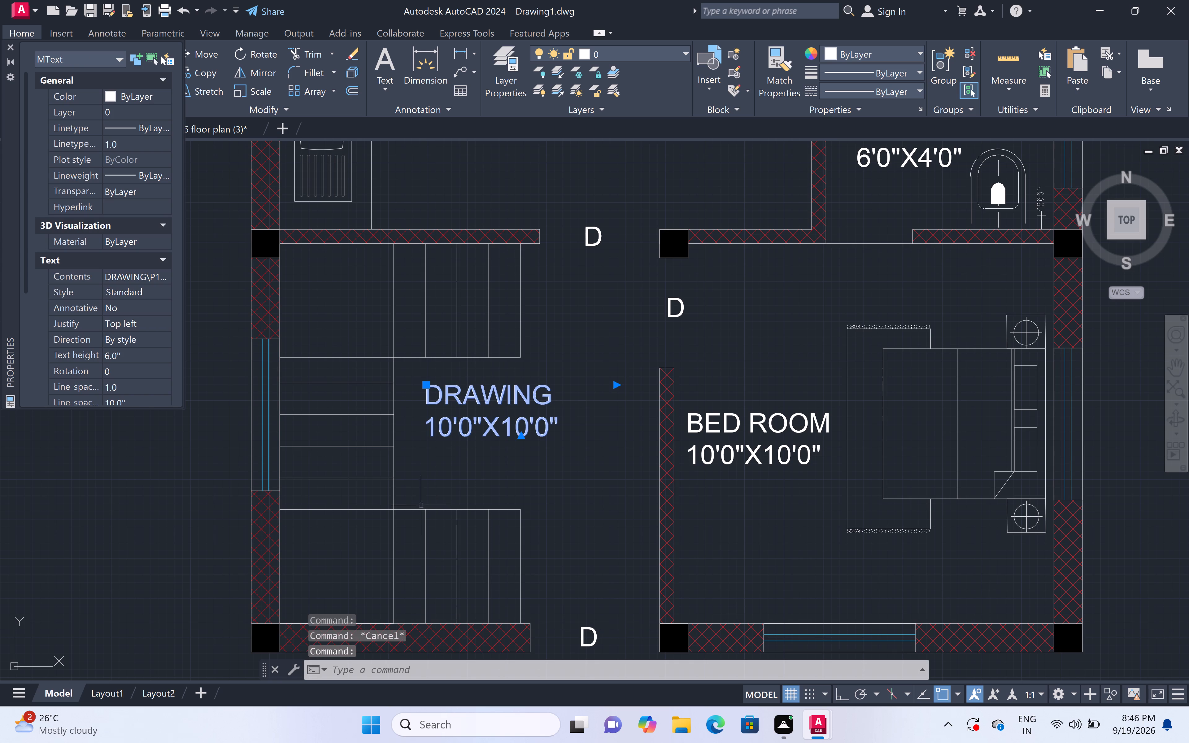
pyautogui.write('M')
pyautogui.press('space')
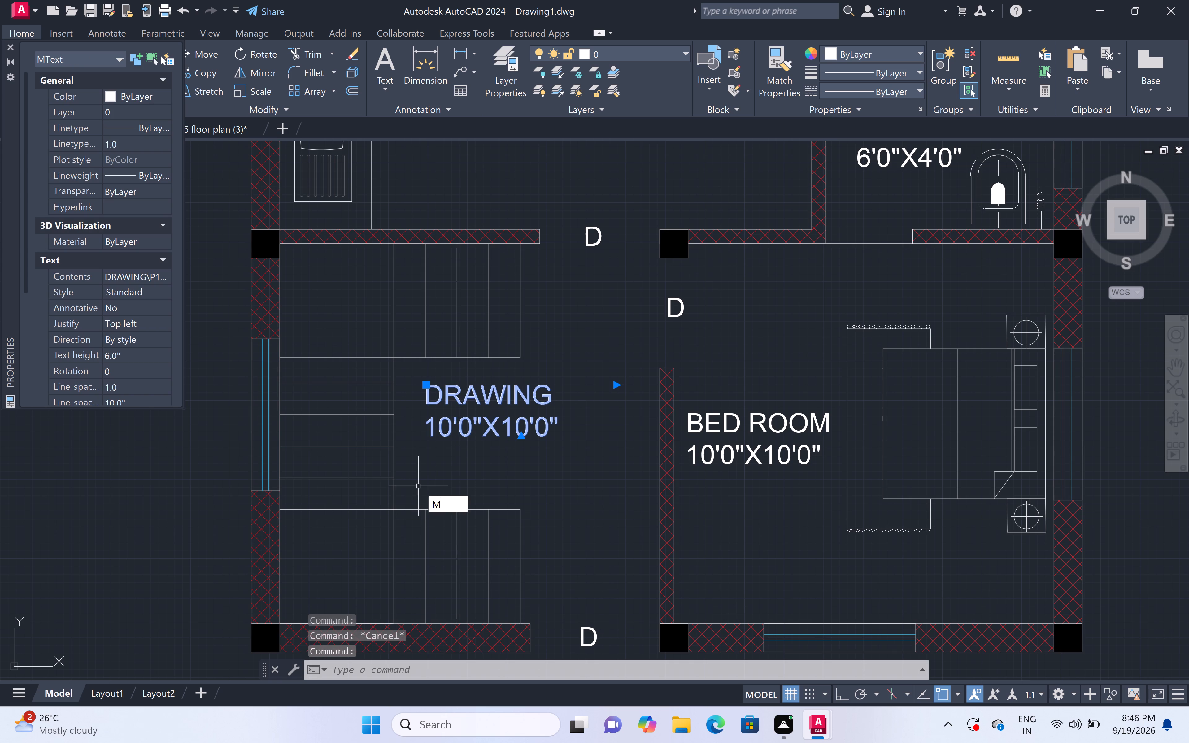
pyautogui.click(427, 386)
pyautogui.scroll(3, 446, 406)
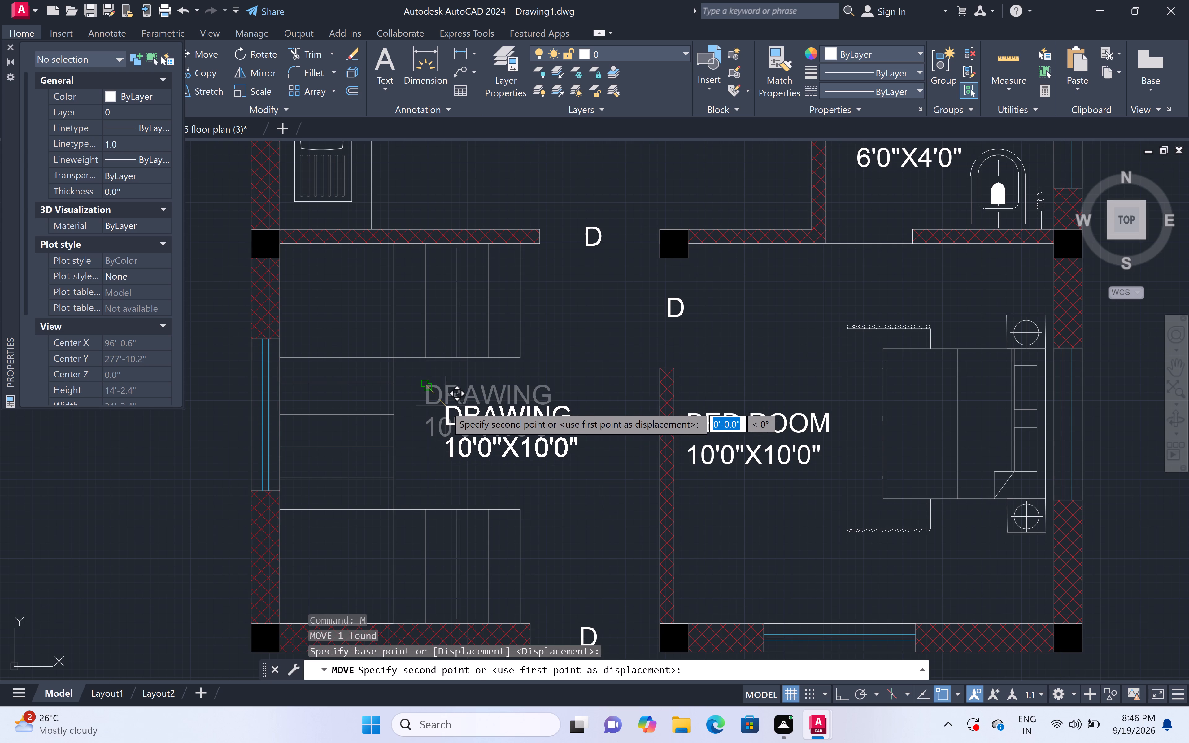
pyautogui.click(452, 395)
# Move the dining table and its chairs slightly up and toward the kitchen counter, leaving space below them.
pyautogui.scroll(-2, 461, 386)
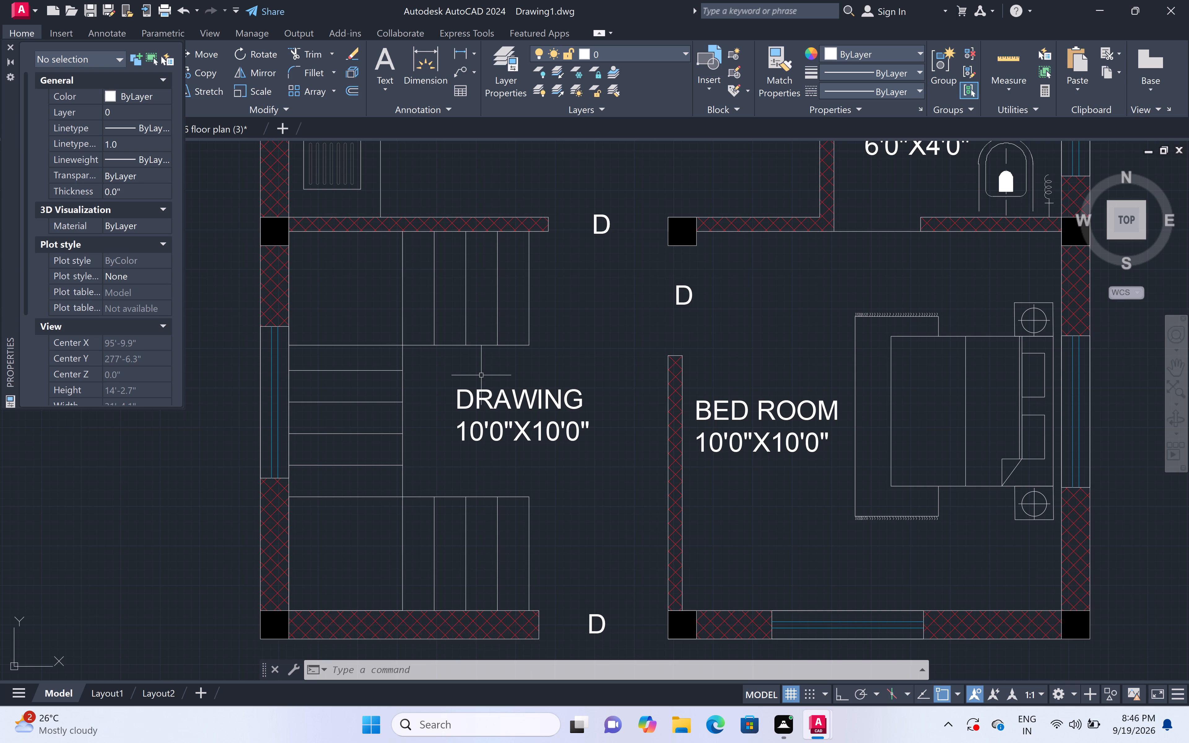
pyautogui.scroll(-2, 512, 357)
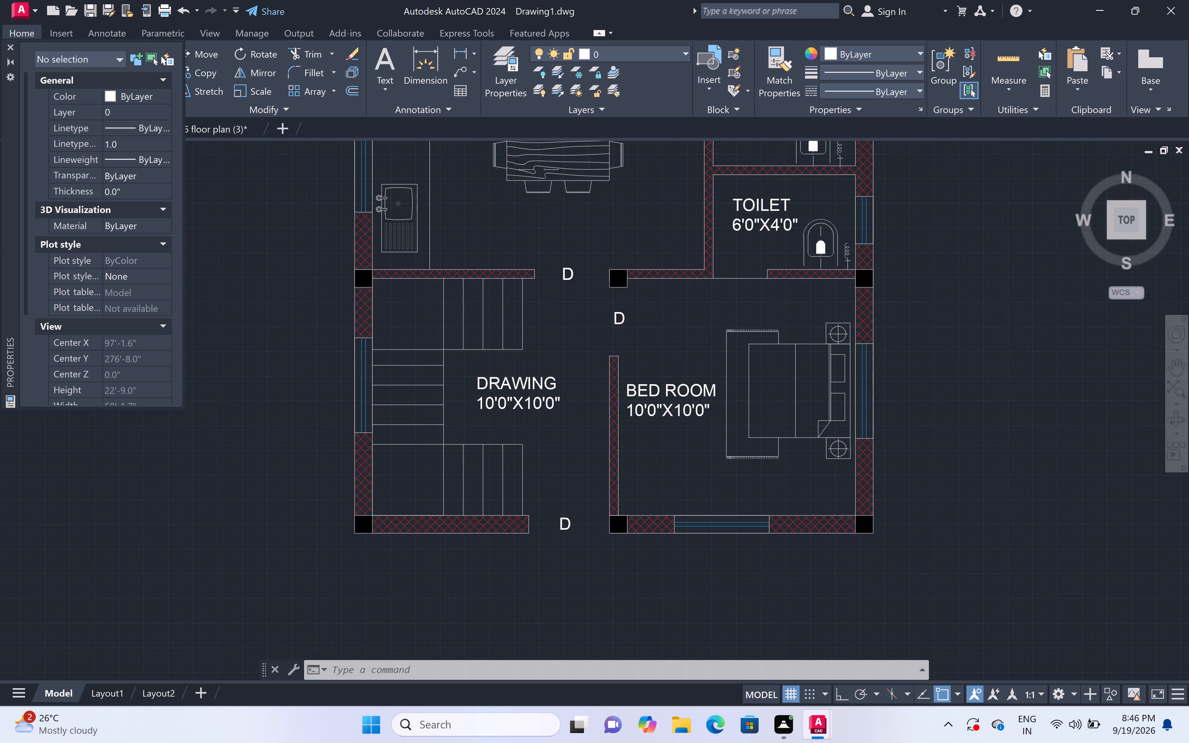
pyautogui.scroll(-1, 513, 345)
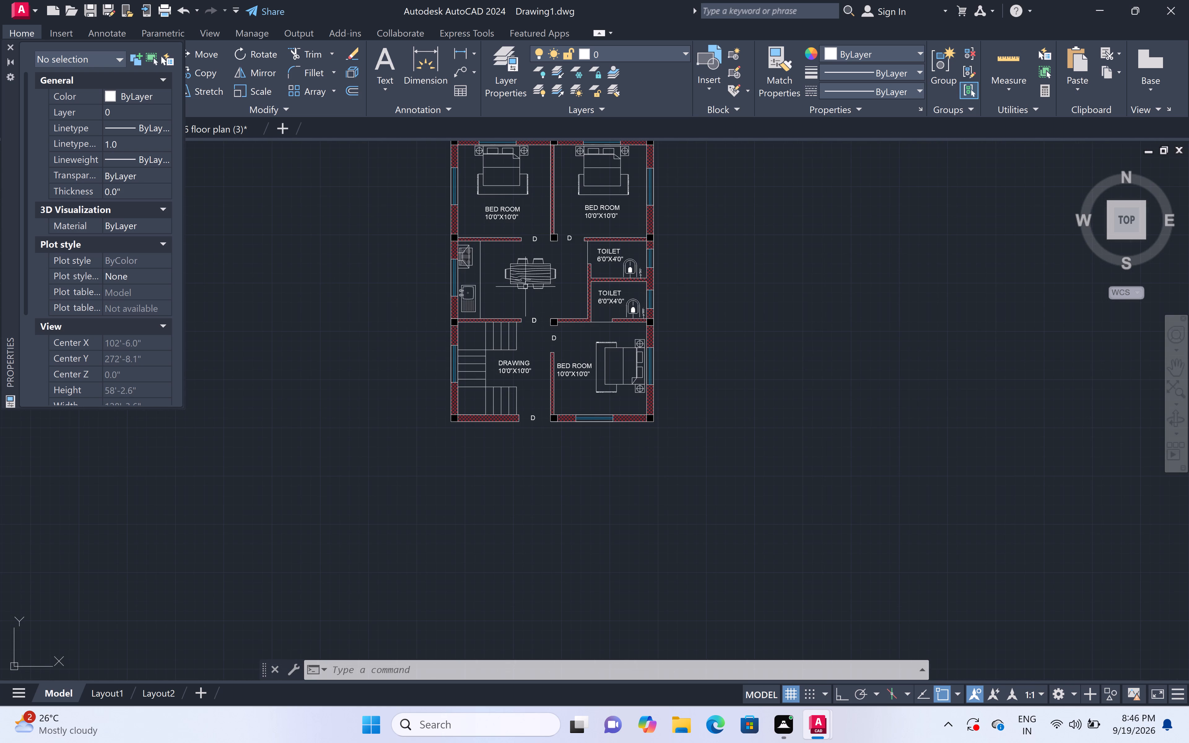
pyautogui.scroll(2, 534, 250)
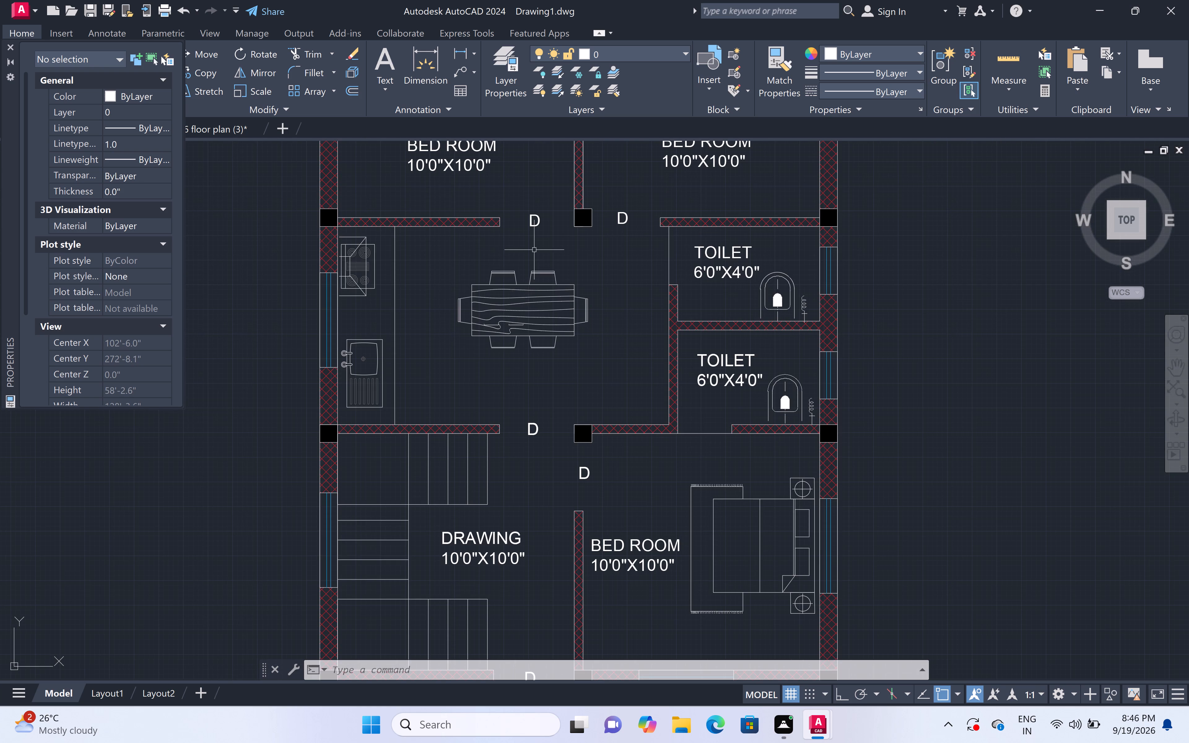
pyautogui.click(617, 256)
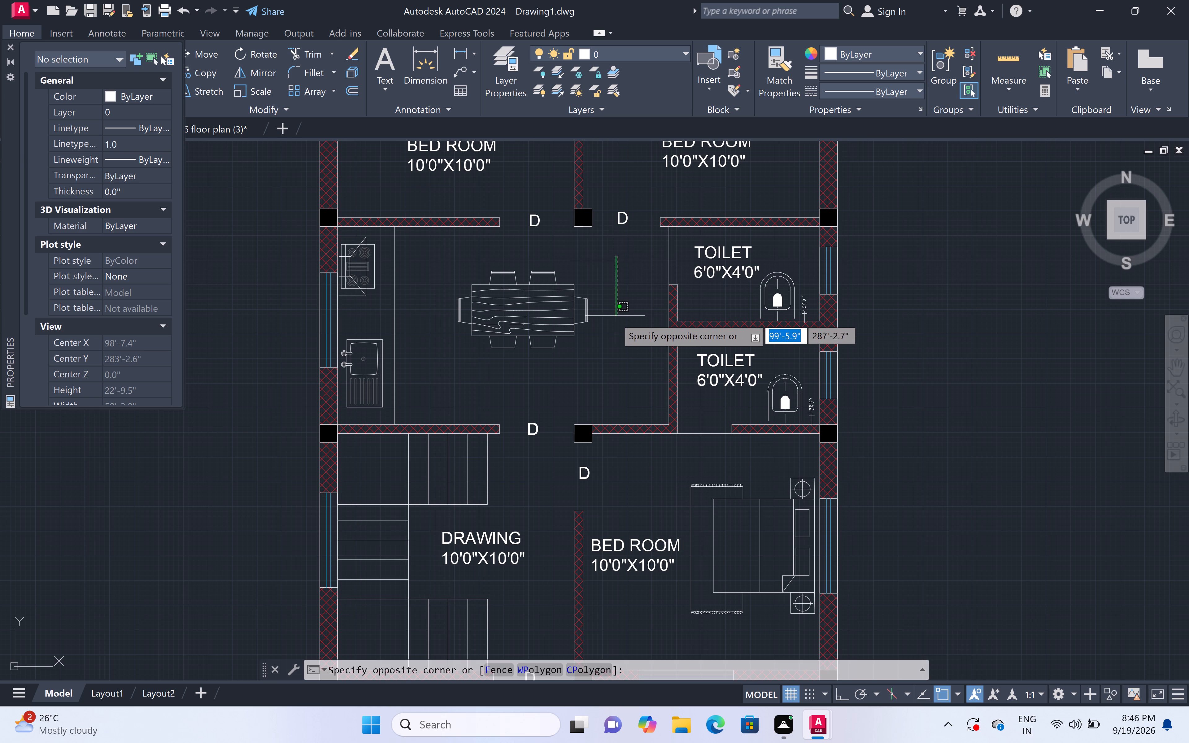
pyautogui.click(450, 371)
pyautogui.press('m')
pyautogui.press('space')
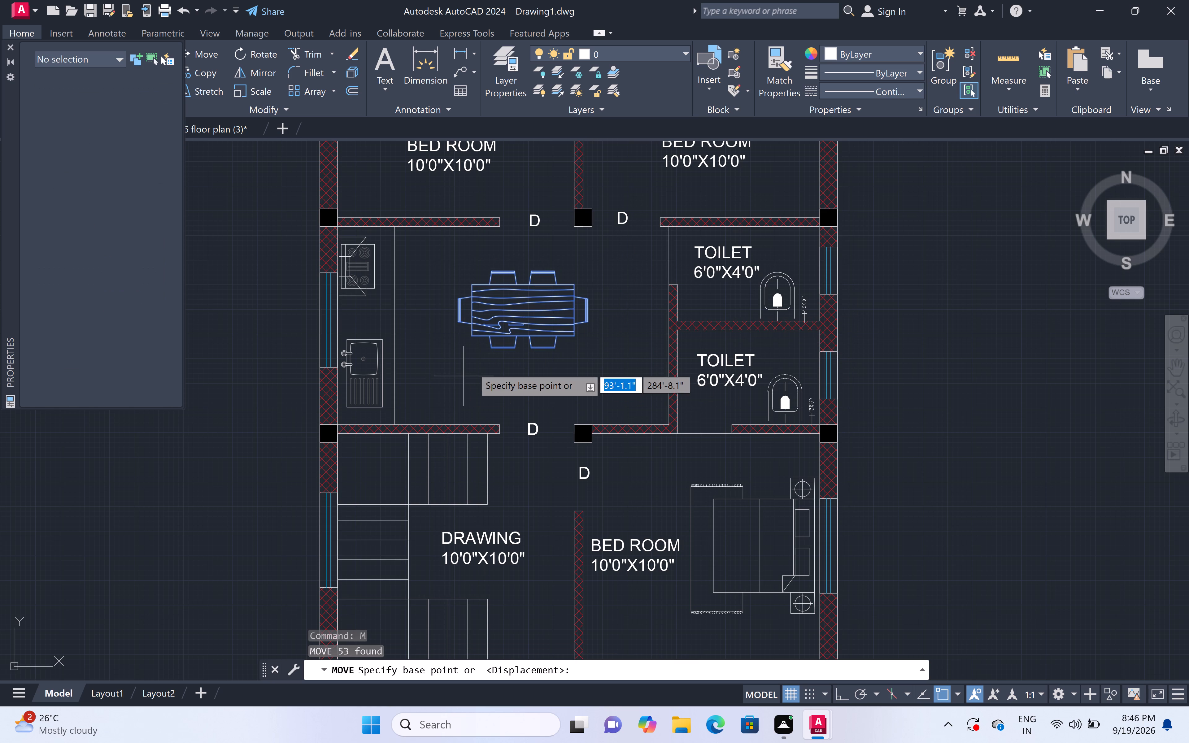
pyautogui.doubleClick(518, 302)
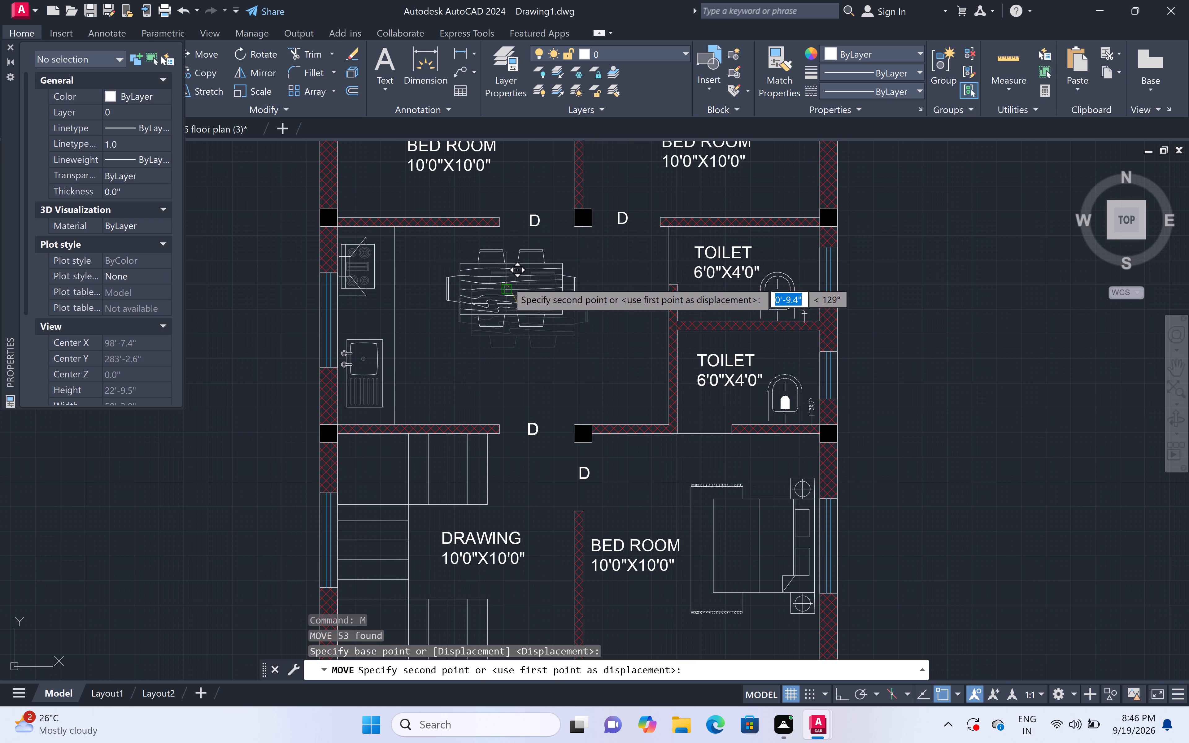
pyautogui.scroll(2, 508, 279)
pyautogui.scroll(-2, 453, 290)
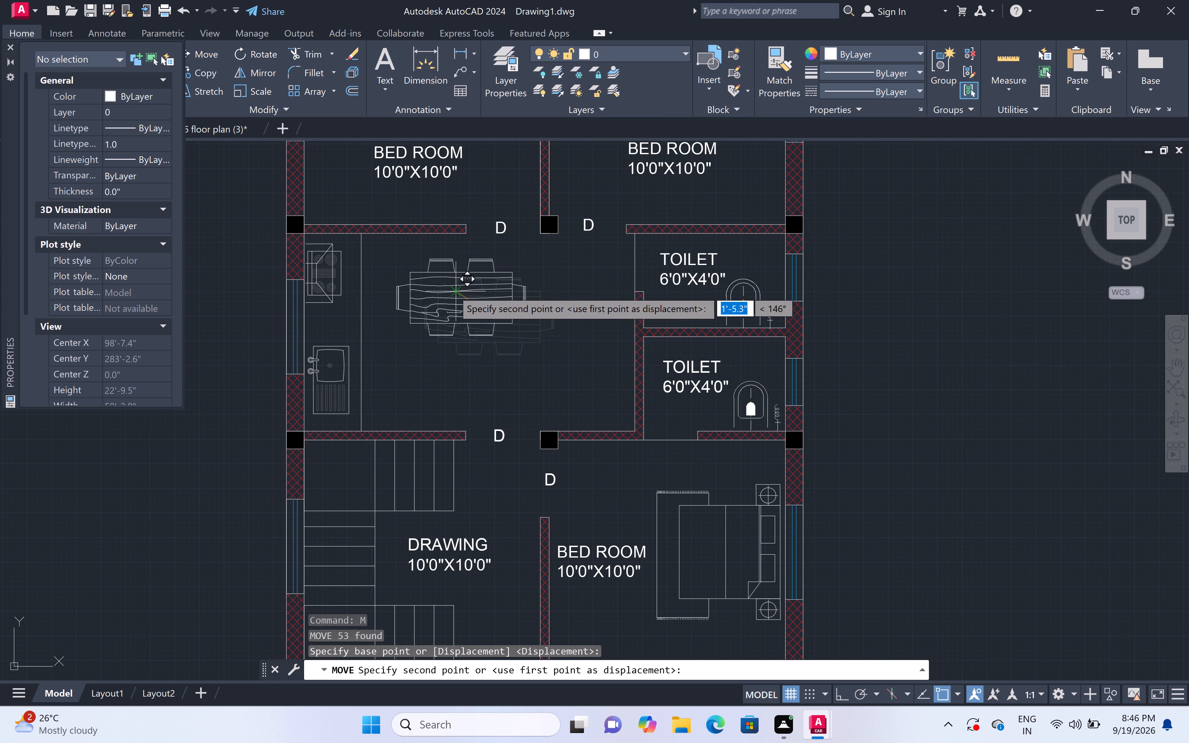
pyautogui.click(451, 291)
# Create multiline text with the first line KITCHEN / DINING in the open space below the dining table.
pyautogui.press('m')
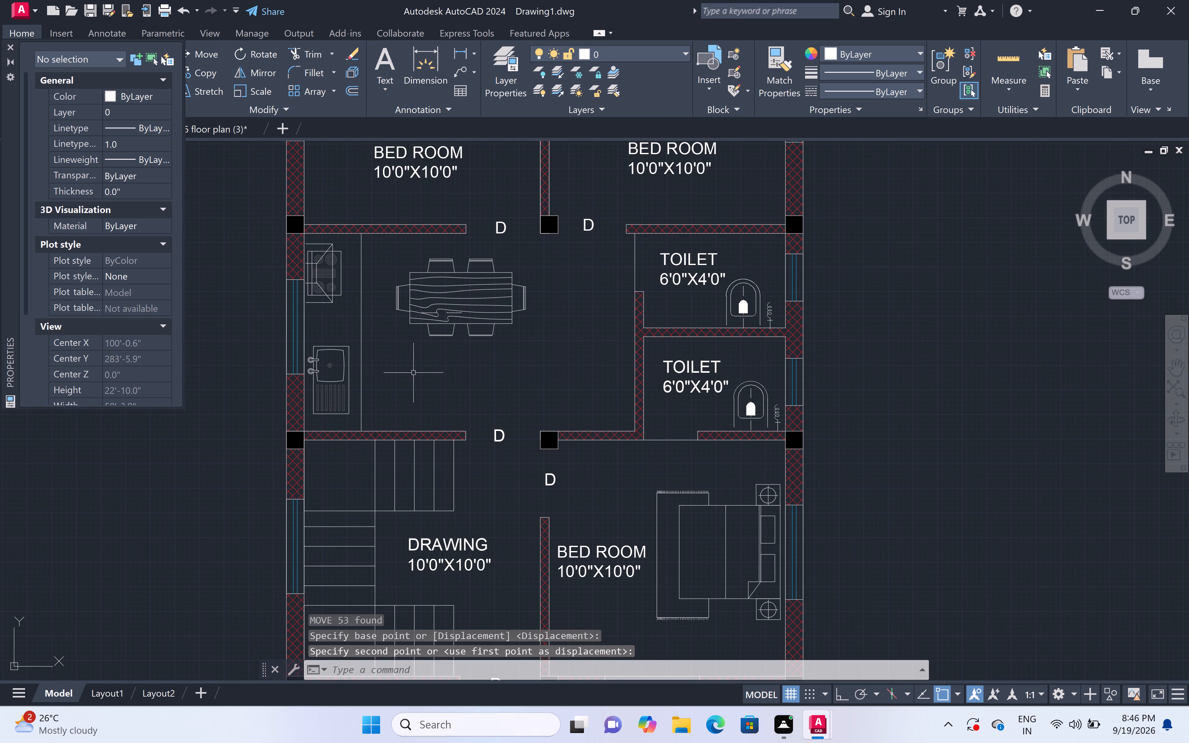
pyautogui.press('t')
pyautogui.press('space')
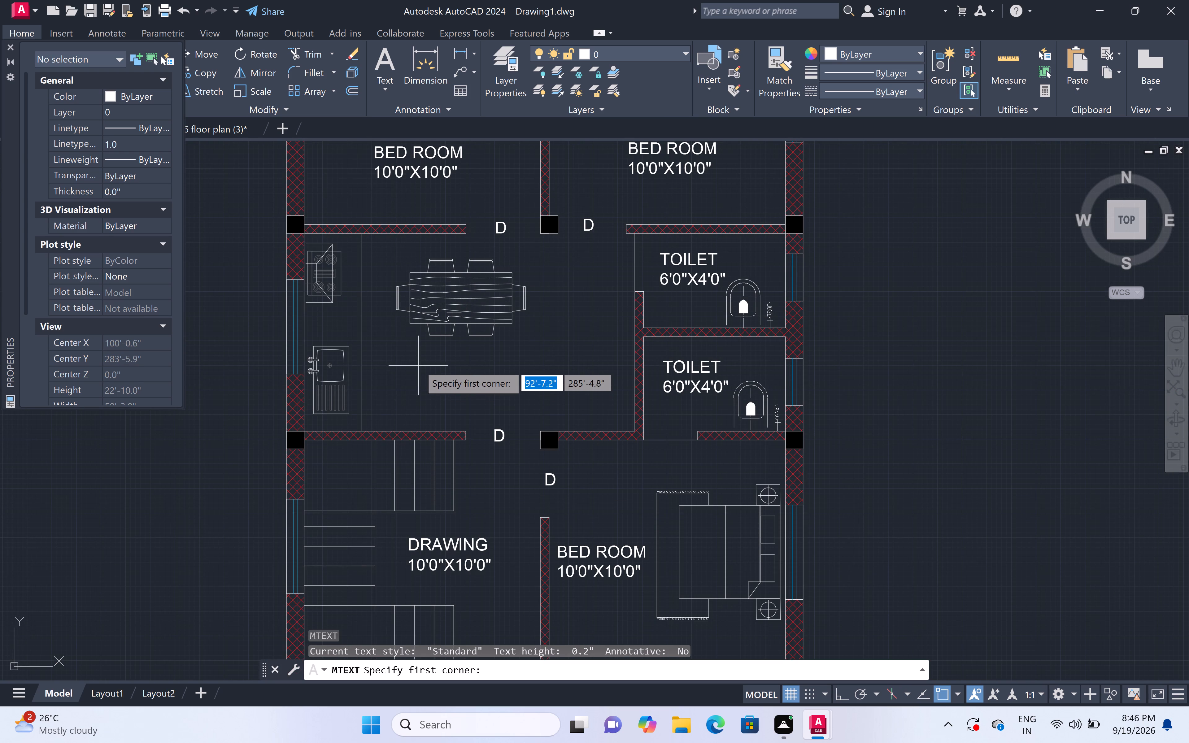
pyautogui.click(418, 364)
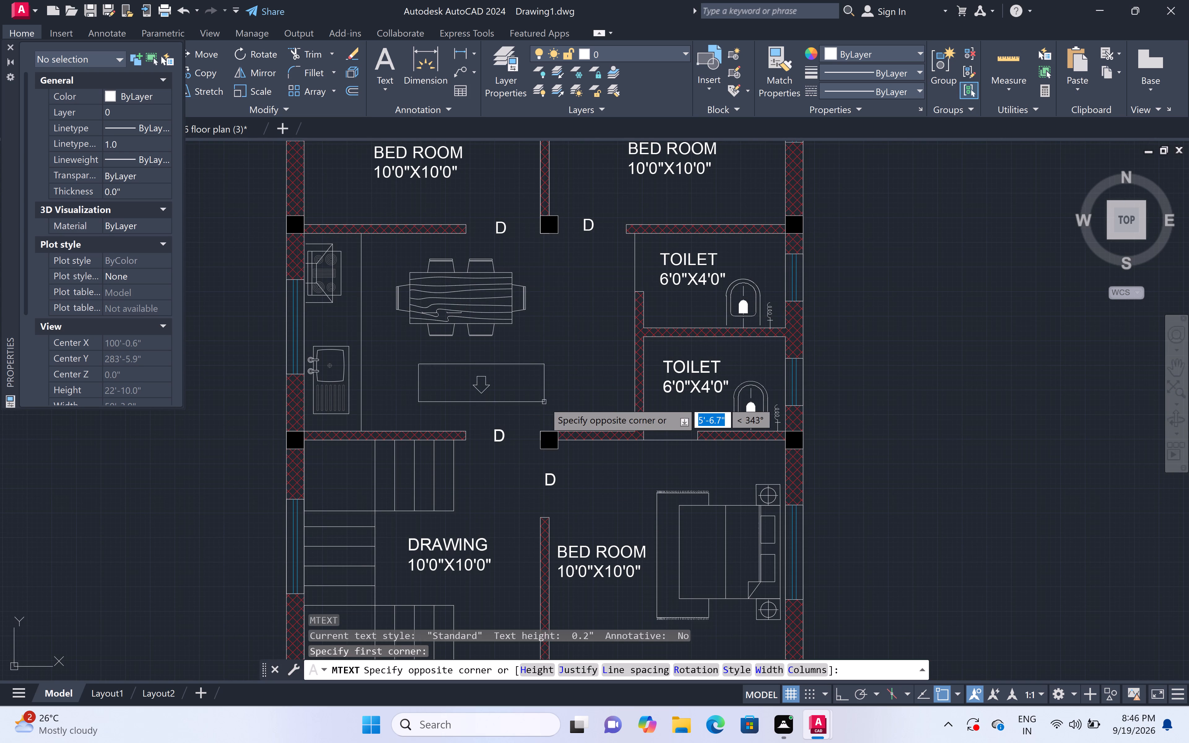
pyautogui.doubleClick(544, 402)
pyautogui.write('KITCHEN')
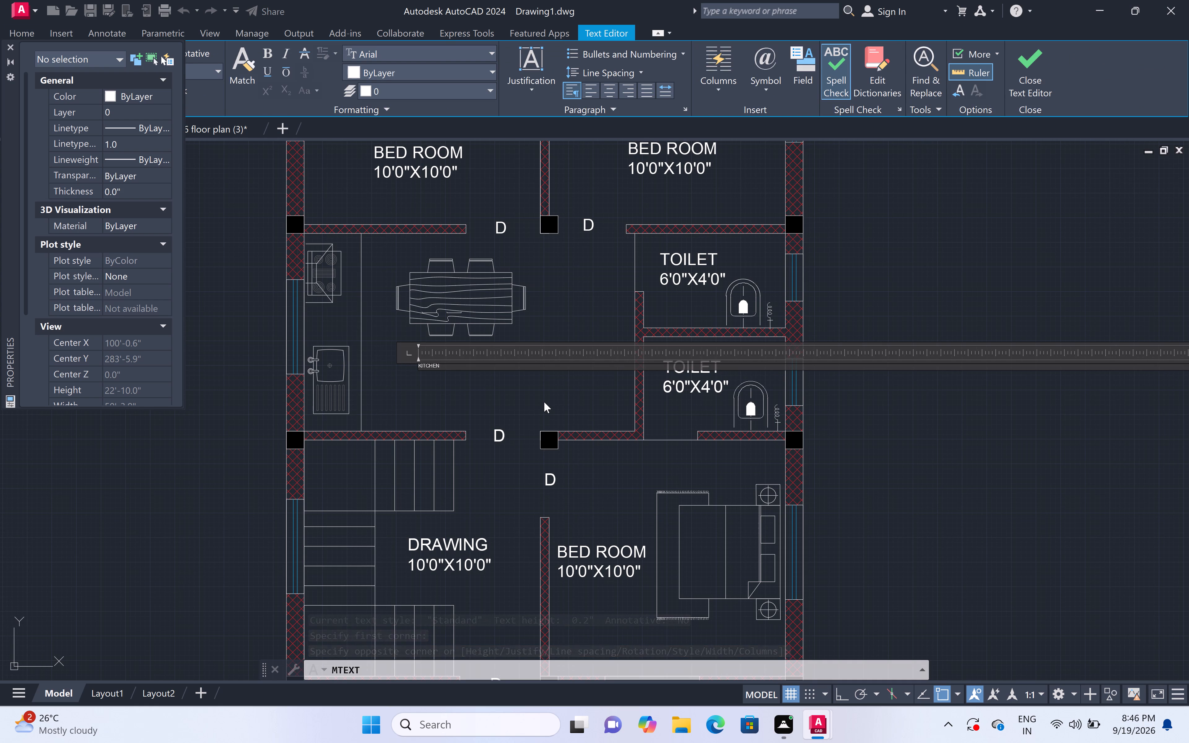
pyautogui.press('/')
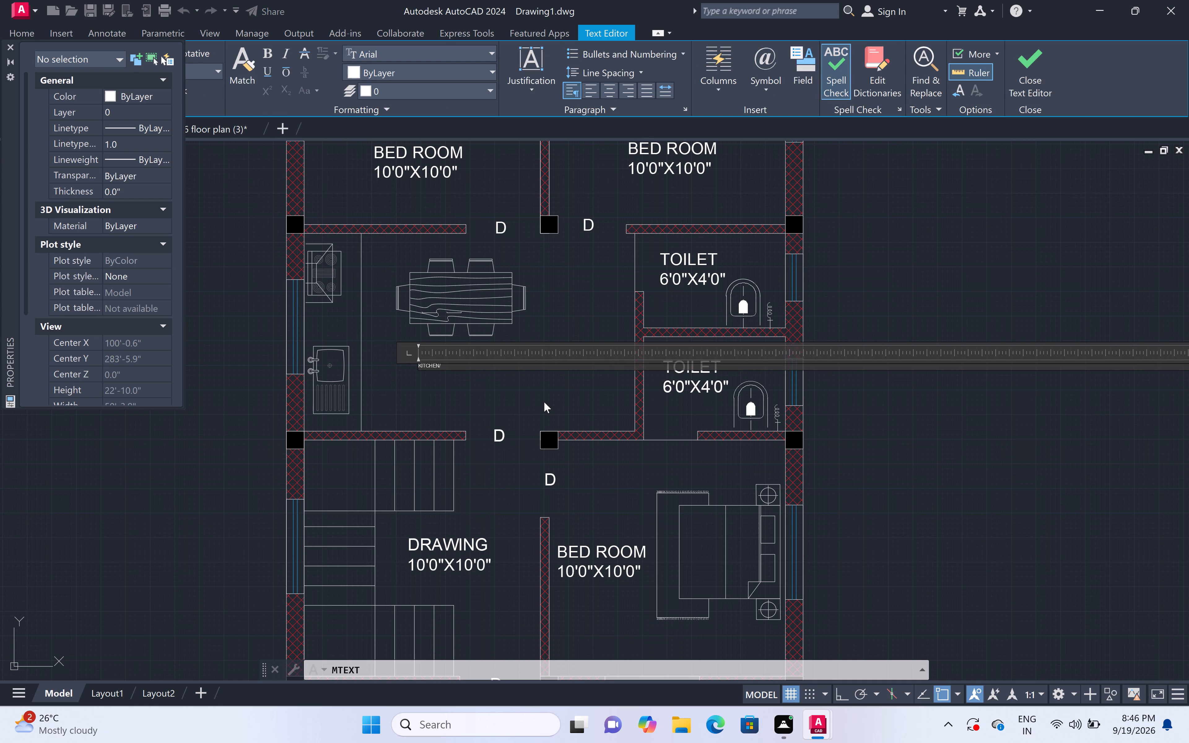
pyautogui.press('space')
pyautogui.press('BackSpace')
pyautogui.press('BackSpace')
pyautogui.press('space')
pyautogui.write('/')
pyautogui.press('space')
pyautogui.write('DIN')
pyautogui.write('ING')
pyautogui.press('Return')
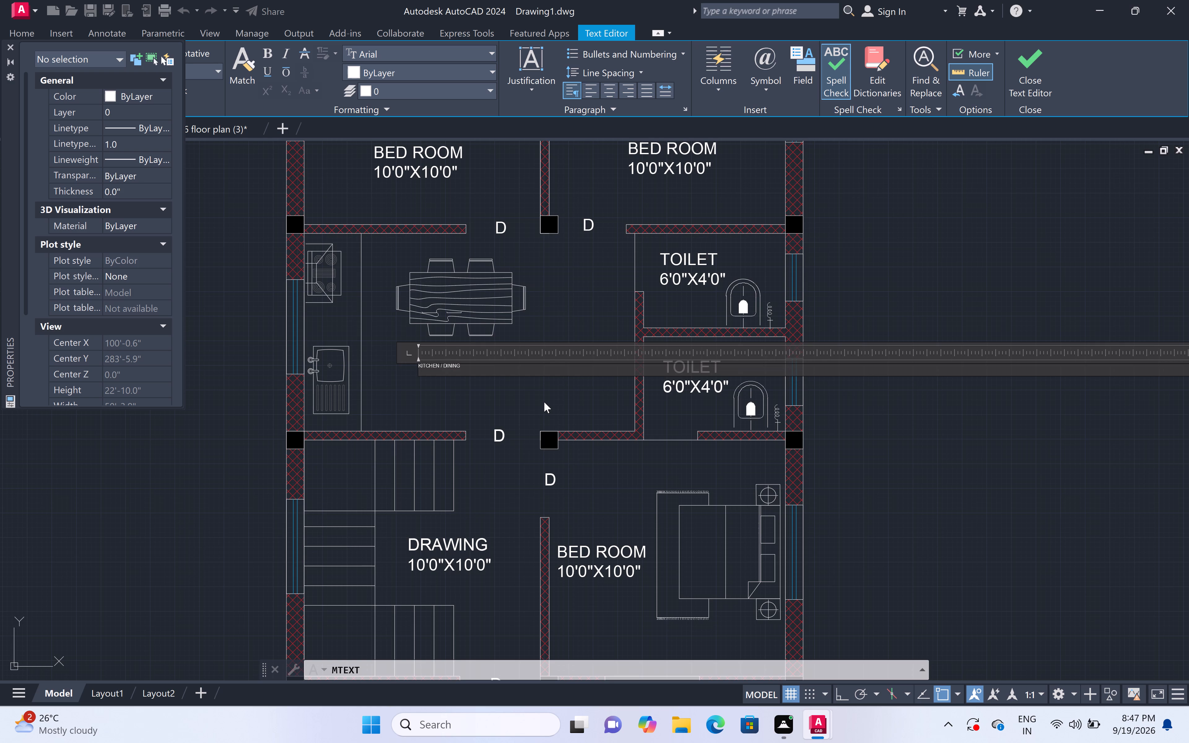
# Add 14'0"X8'4" as the second line of the kitchen label, indented with spaces to sit centred under the room name.
pyautogui.press('space')
pyautogui.press('space')
pyautogui.press('space')
pyautogui.write('14')
pyautogui.press("'")
pyautogui.write('0"')
pyautogui.press('x')
pyautogui.write("8'")
pyautogui.write('4"')
pyautogui.scroll(4, 420, 365)
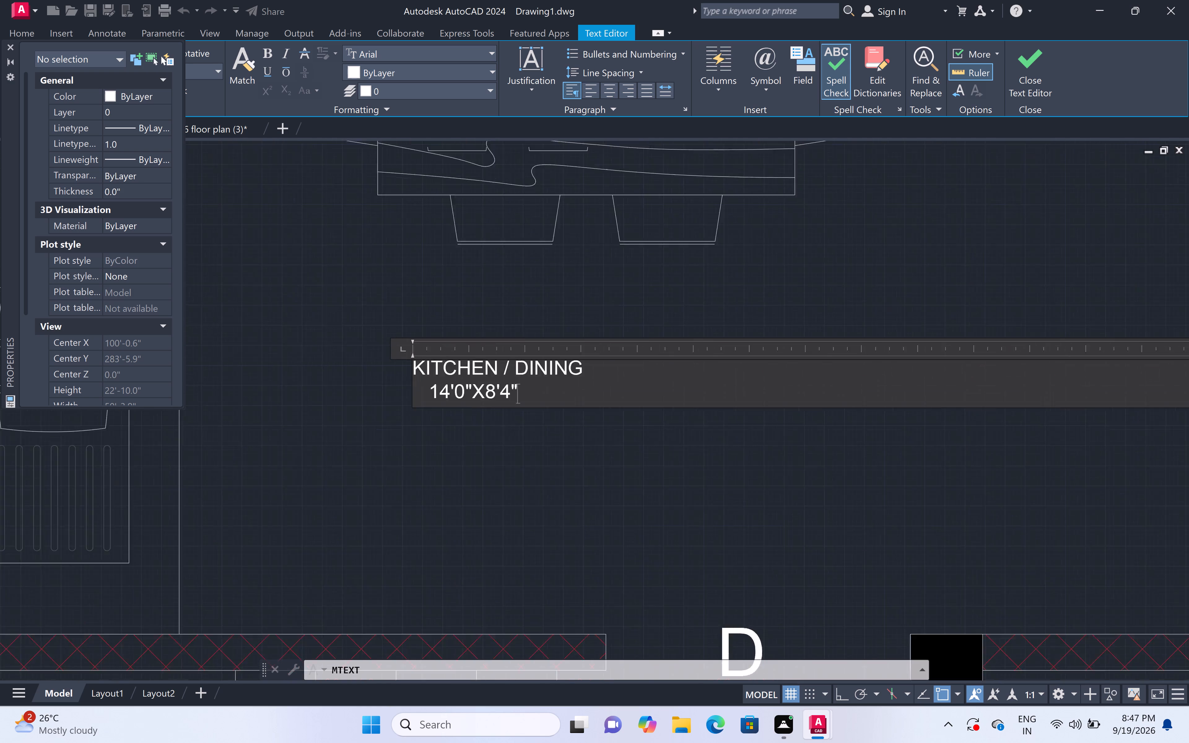
pyautogui.click(431, 402)
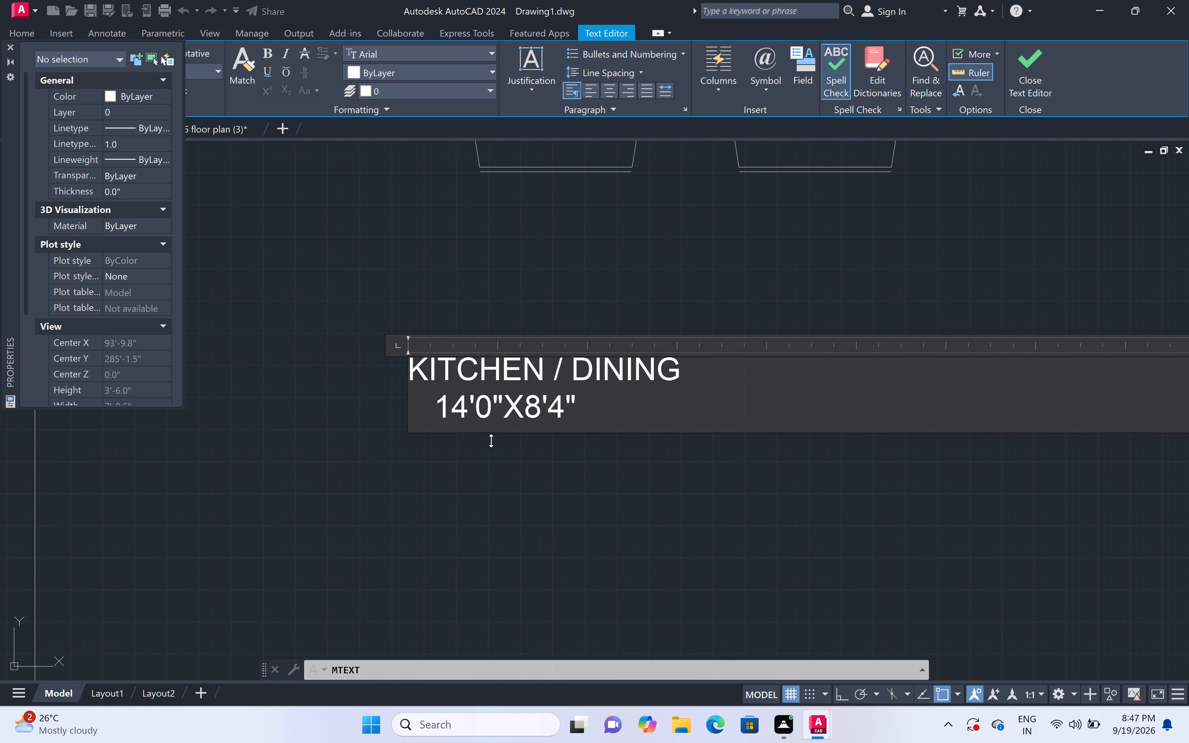
pyautogui.press('space')
pyautogui.press('space')
pyautogui.press('space')
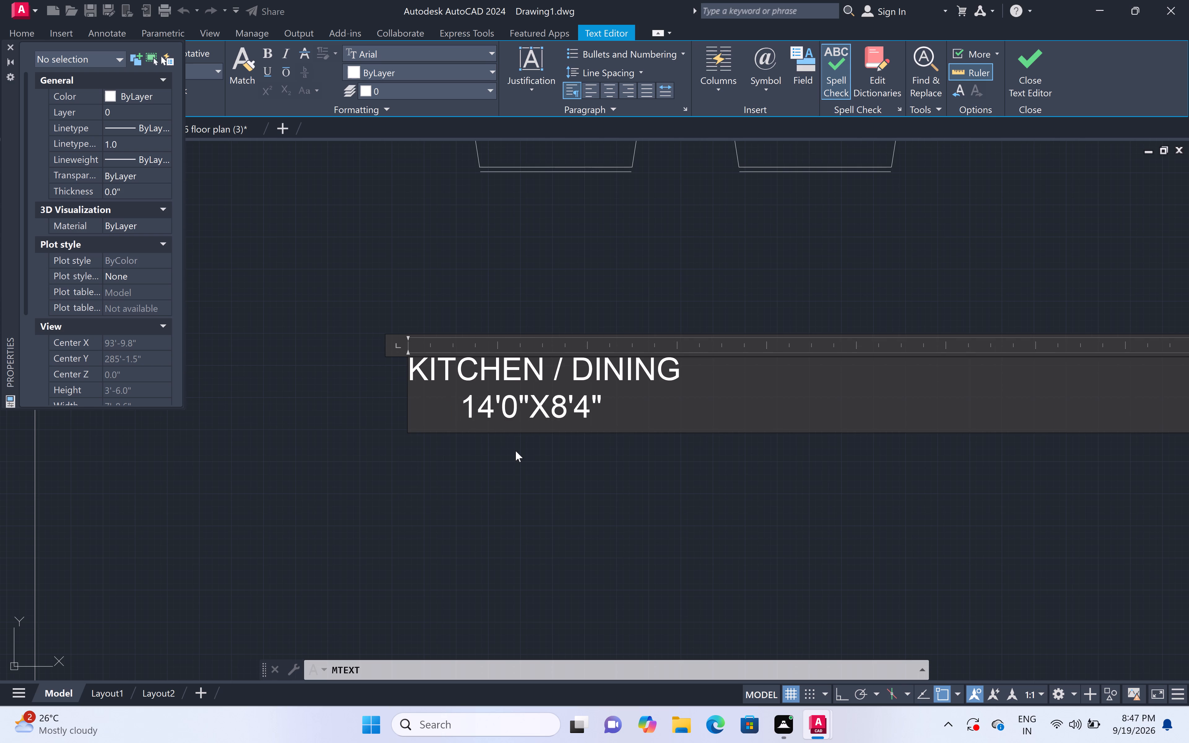
pyautogui.click(399, 434)
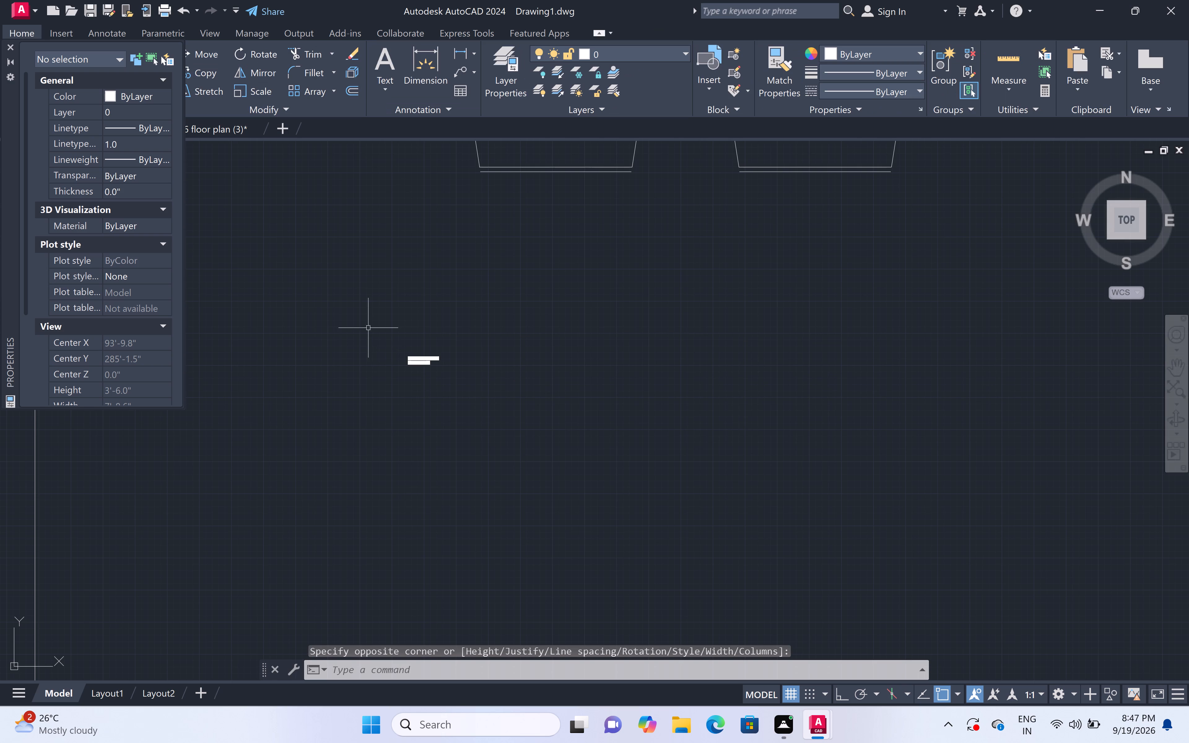
# Set the text height of the KITCHEN / DINING label to 6".
pyautogui.click(368, 327)
pyautogui.click(461, 385)
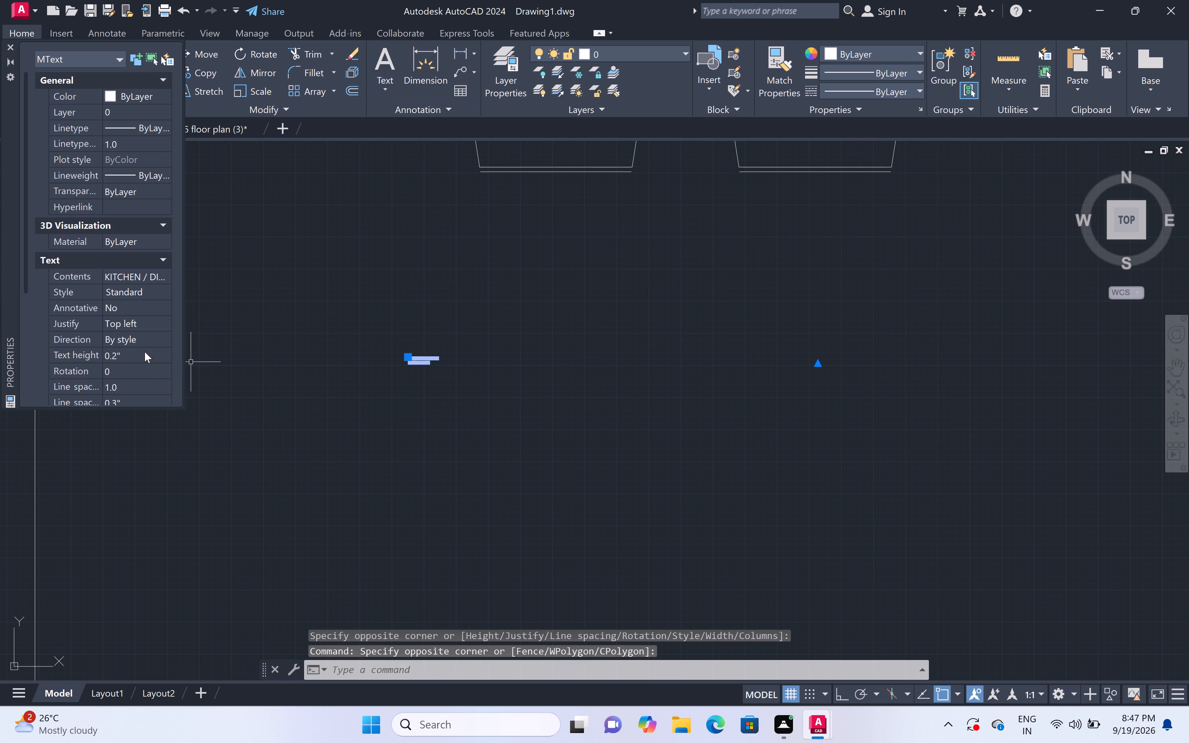
pyautogui.click(144, 352)
pyautogui.press('BackSpace')
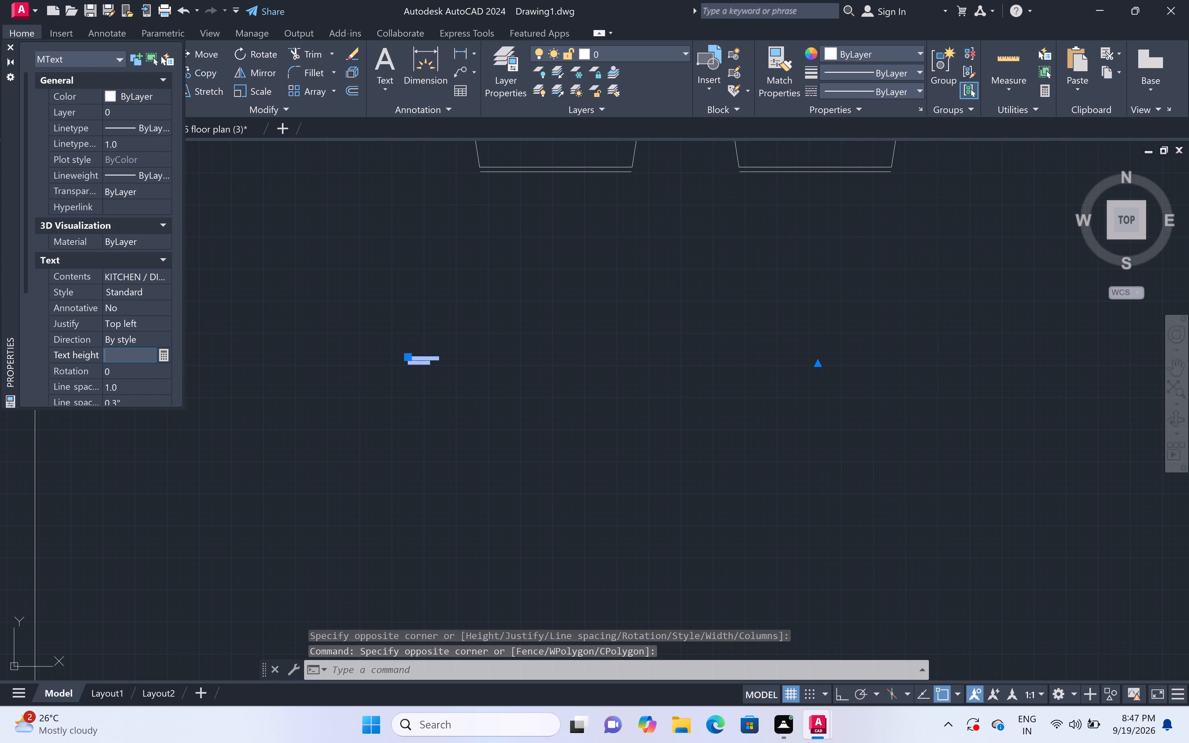
pyautogui.write('6"')
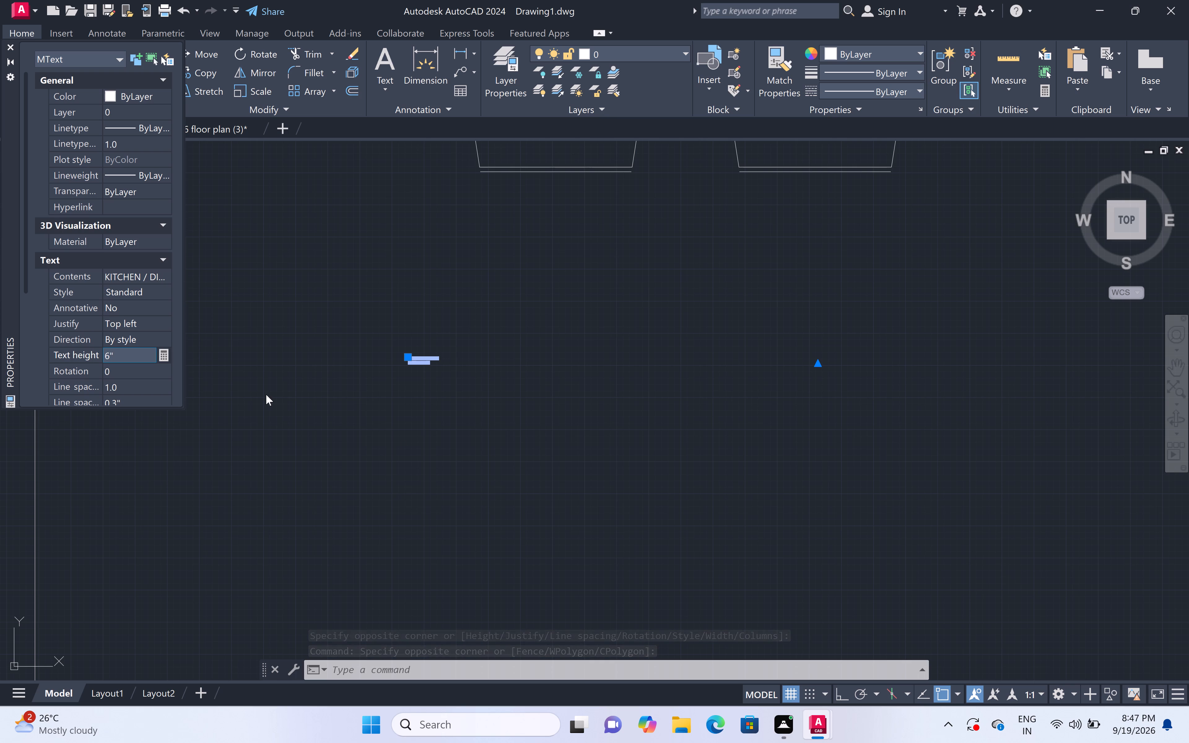
pyautogui.doubleClick(406, 441)
# Widen the KITCHEN / DINING text frame by about 4'-2.6" so the room name fits on one line.
pyautogui.scroll(-4, 413, 401)
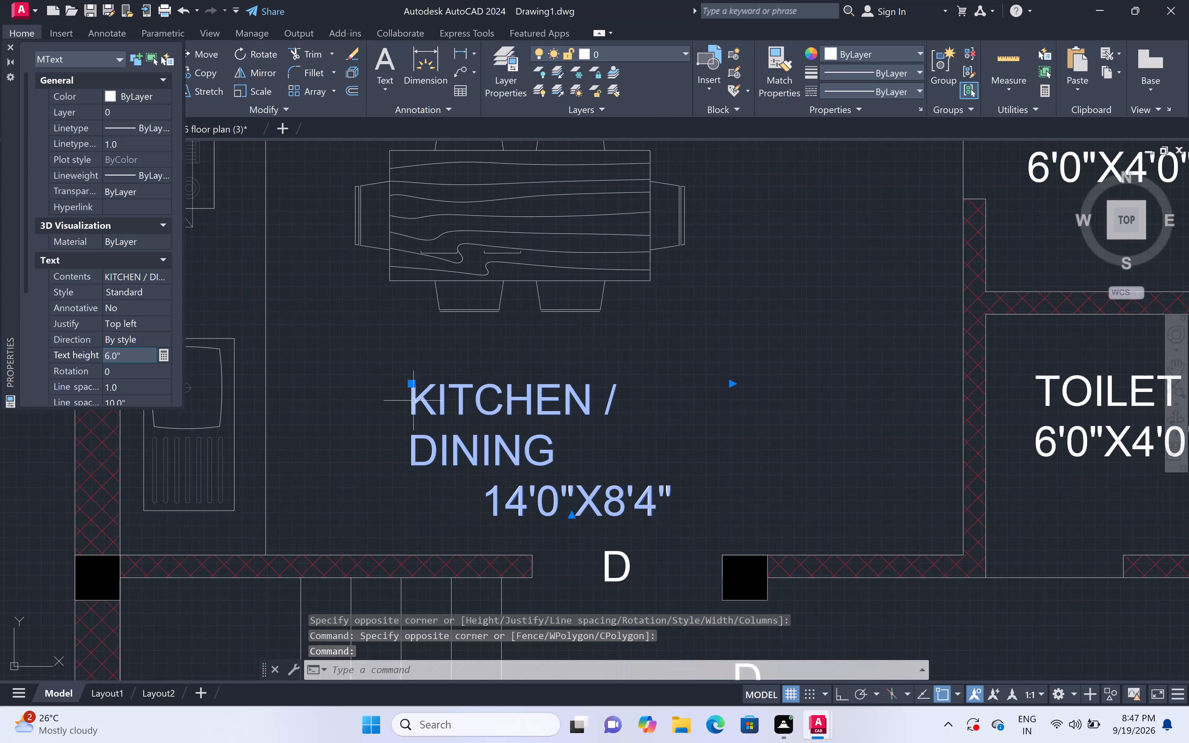
pyautogui.scroll(-3, 543, 405)
pyautogui.click(588, 403)
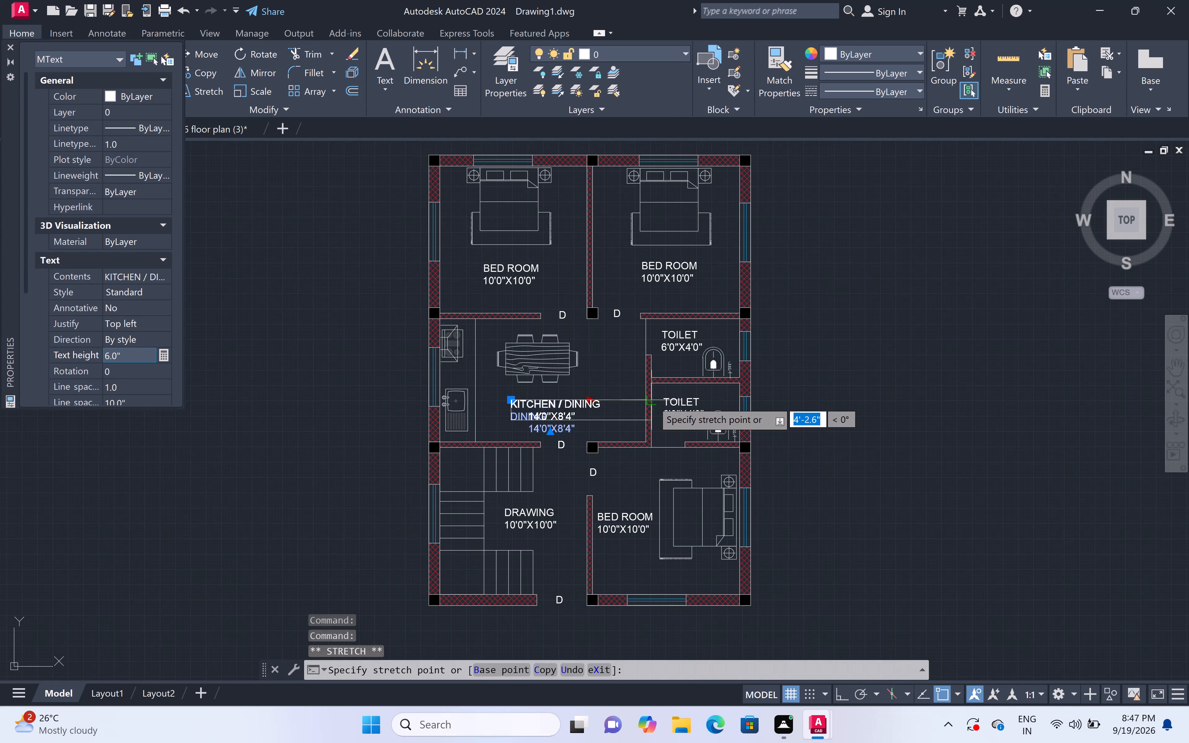
pyautogui.click(653, 401)
pyautogui.press('Escape')
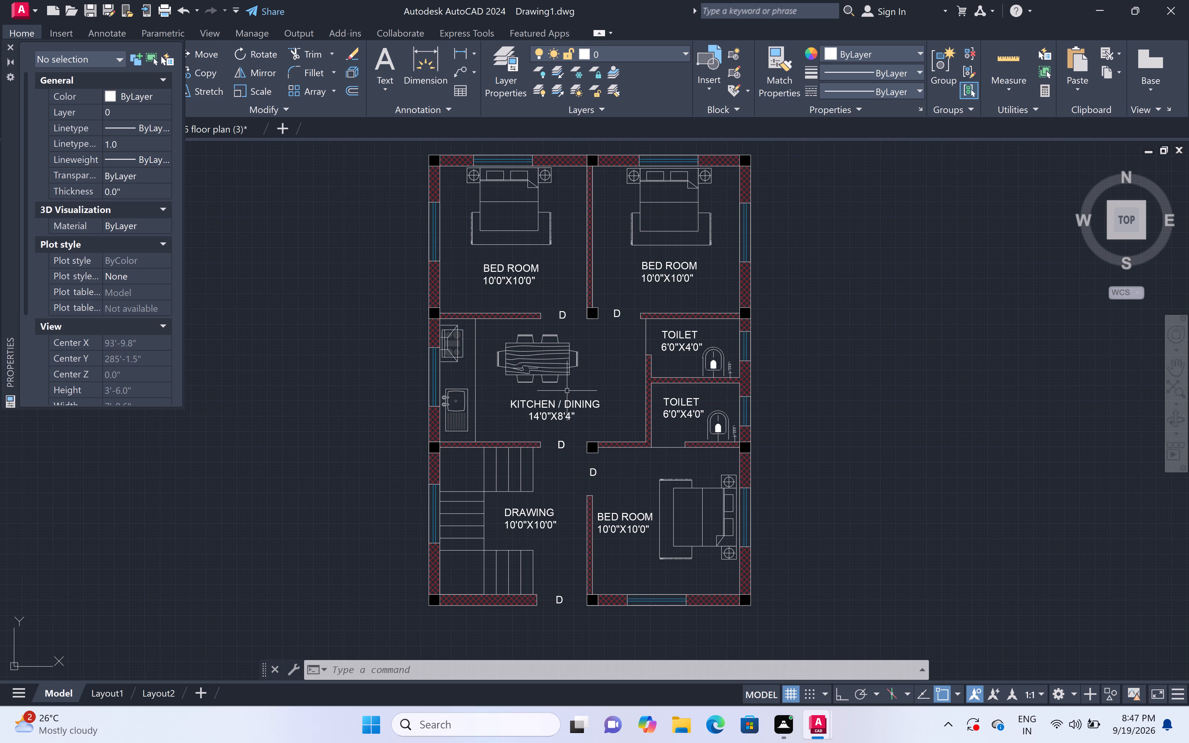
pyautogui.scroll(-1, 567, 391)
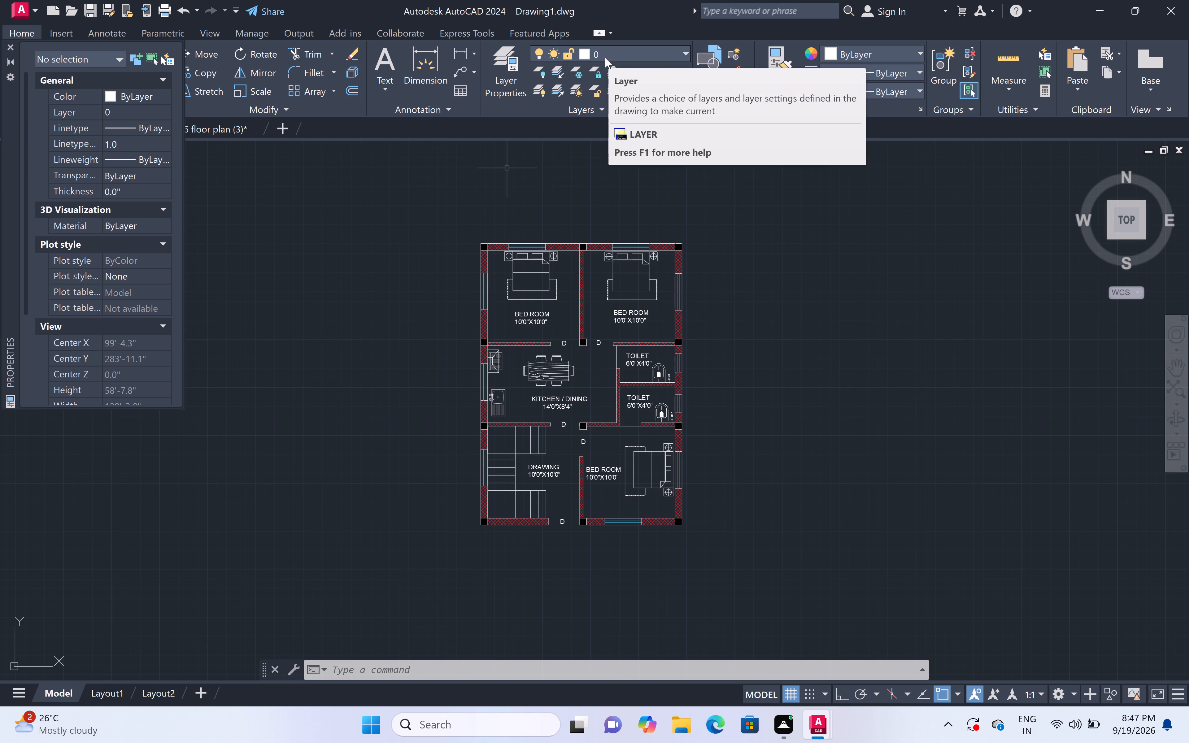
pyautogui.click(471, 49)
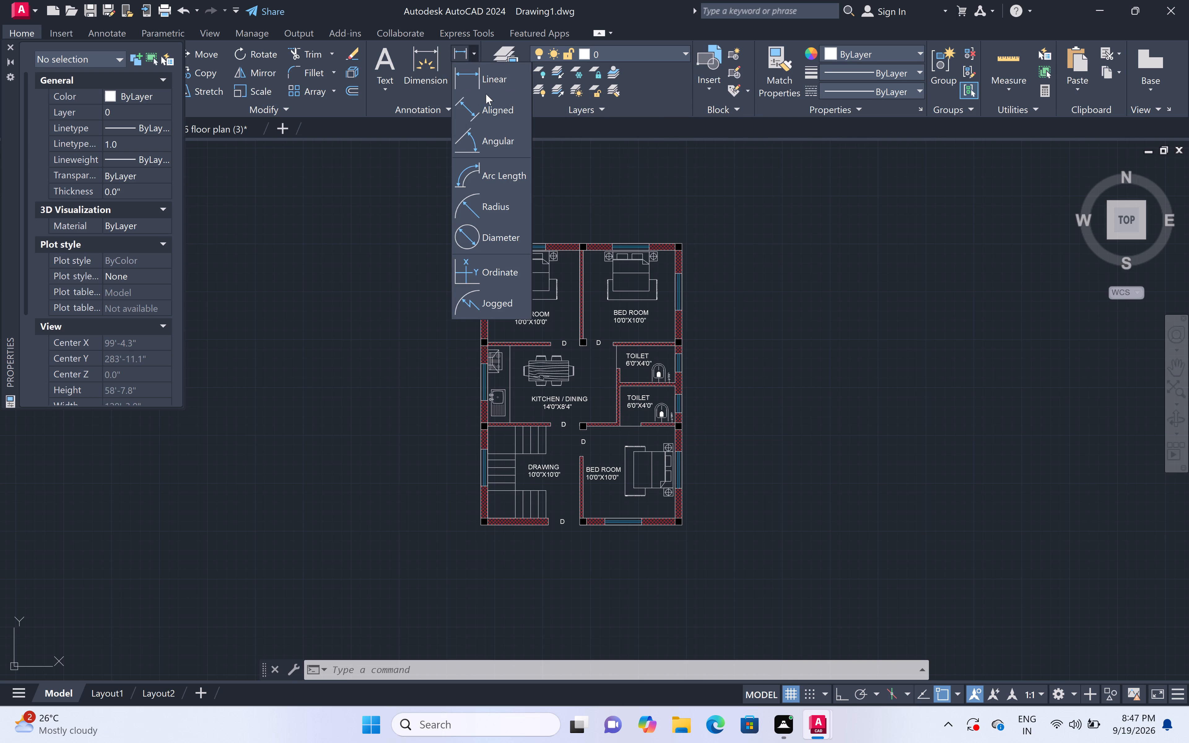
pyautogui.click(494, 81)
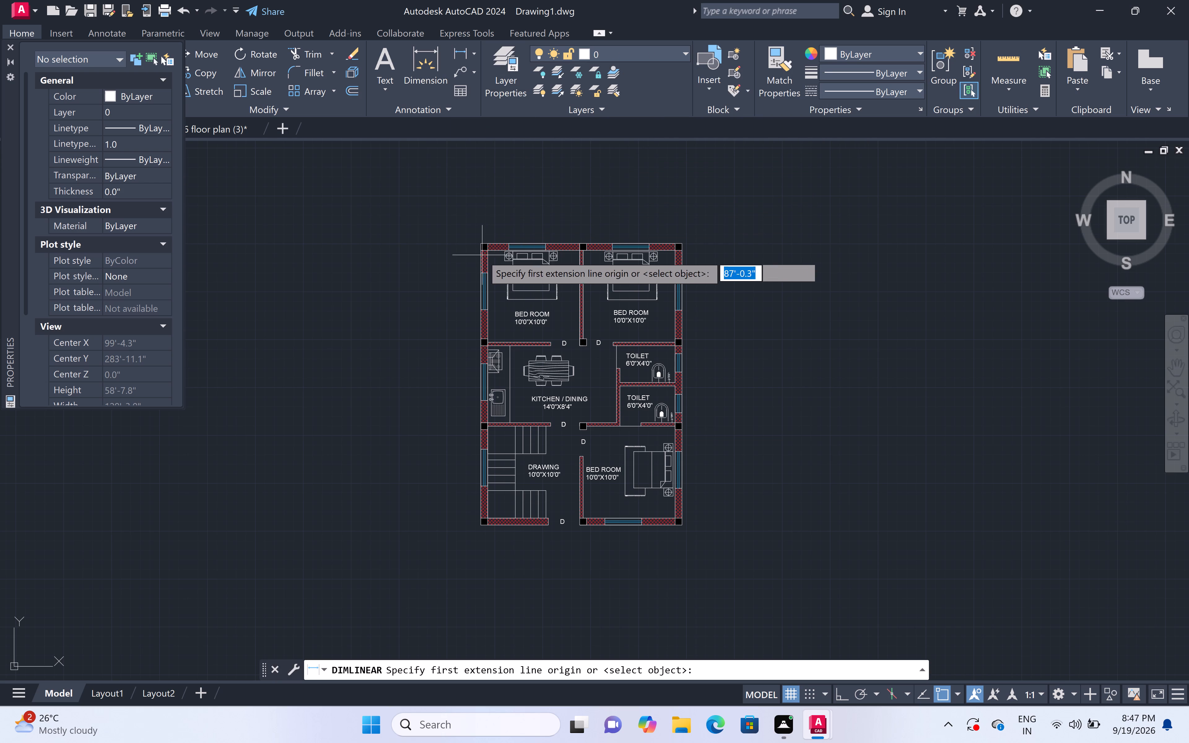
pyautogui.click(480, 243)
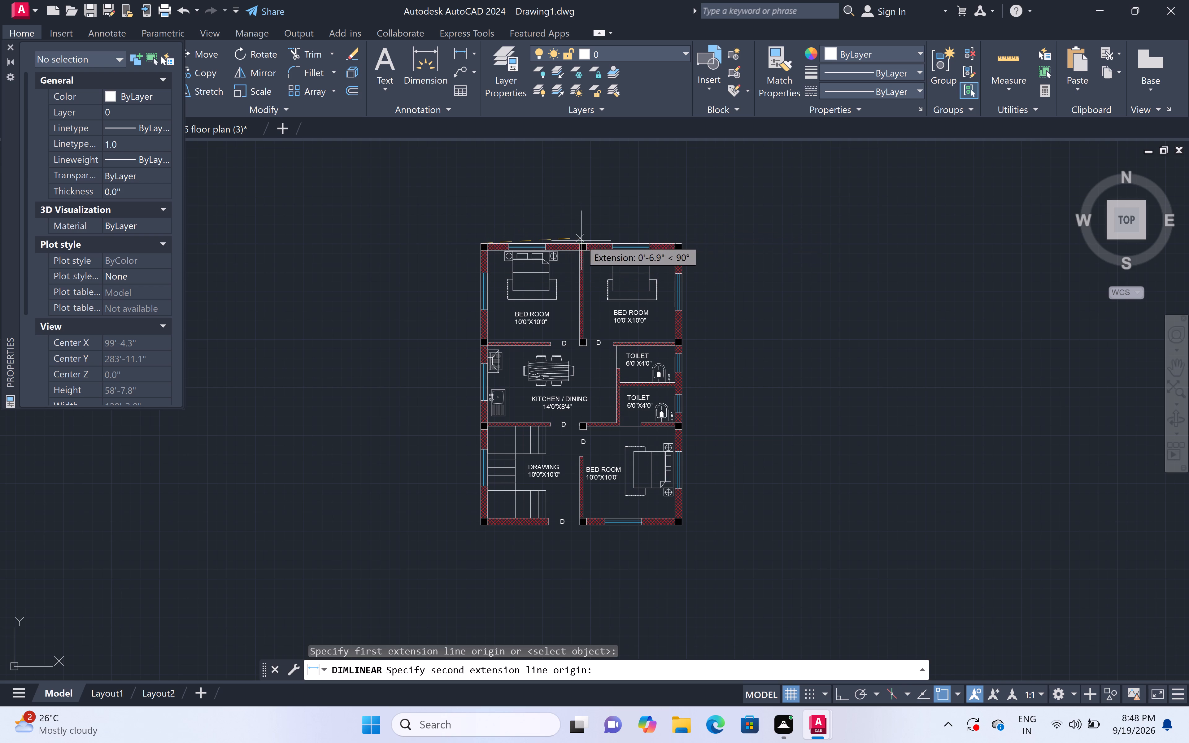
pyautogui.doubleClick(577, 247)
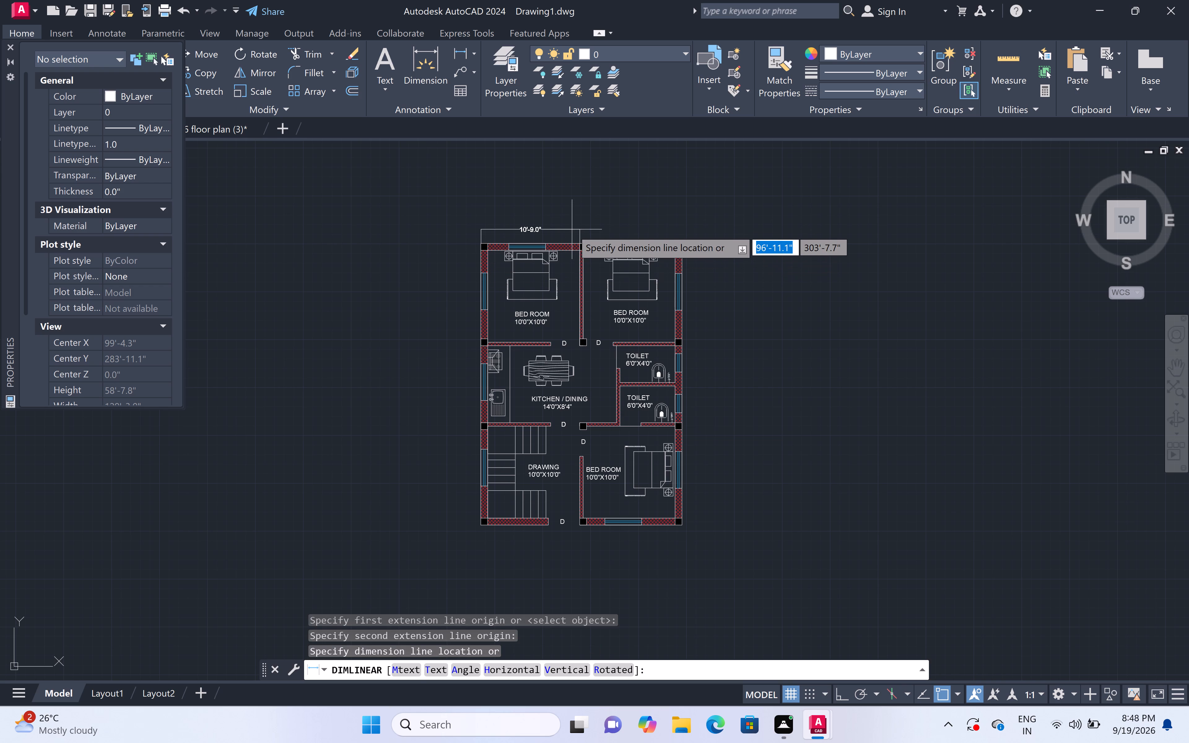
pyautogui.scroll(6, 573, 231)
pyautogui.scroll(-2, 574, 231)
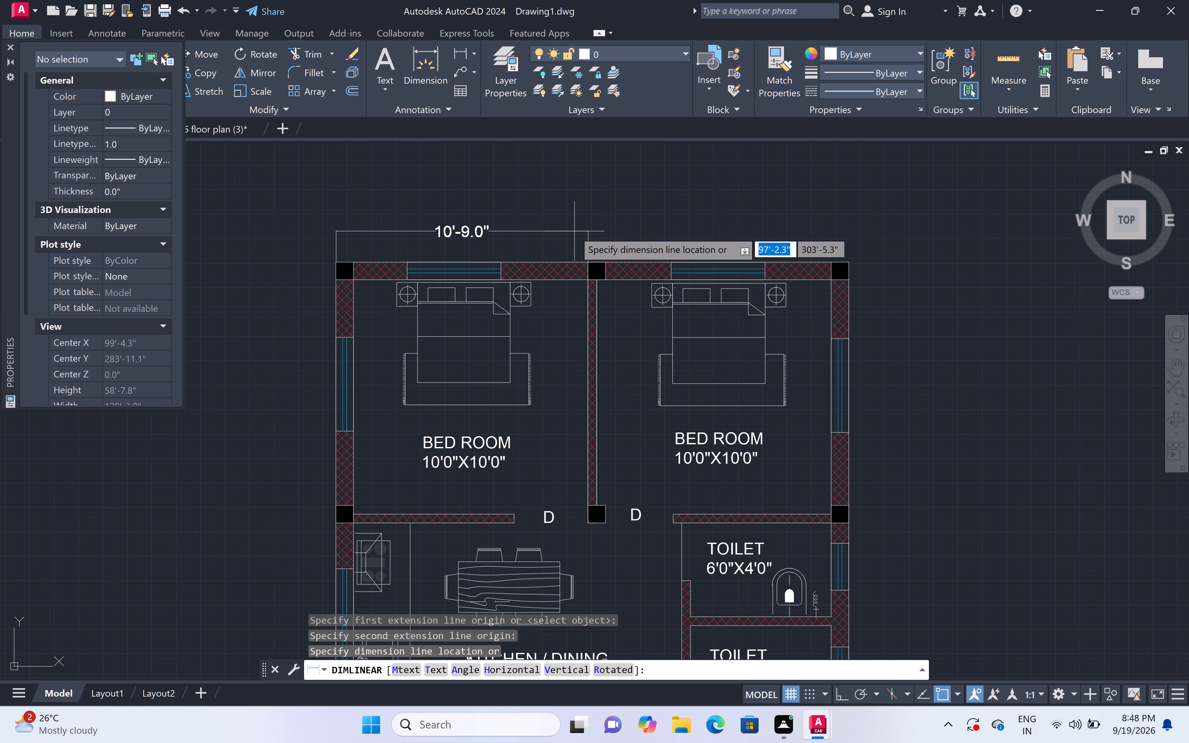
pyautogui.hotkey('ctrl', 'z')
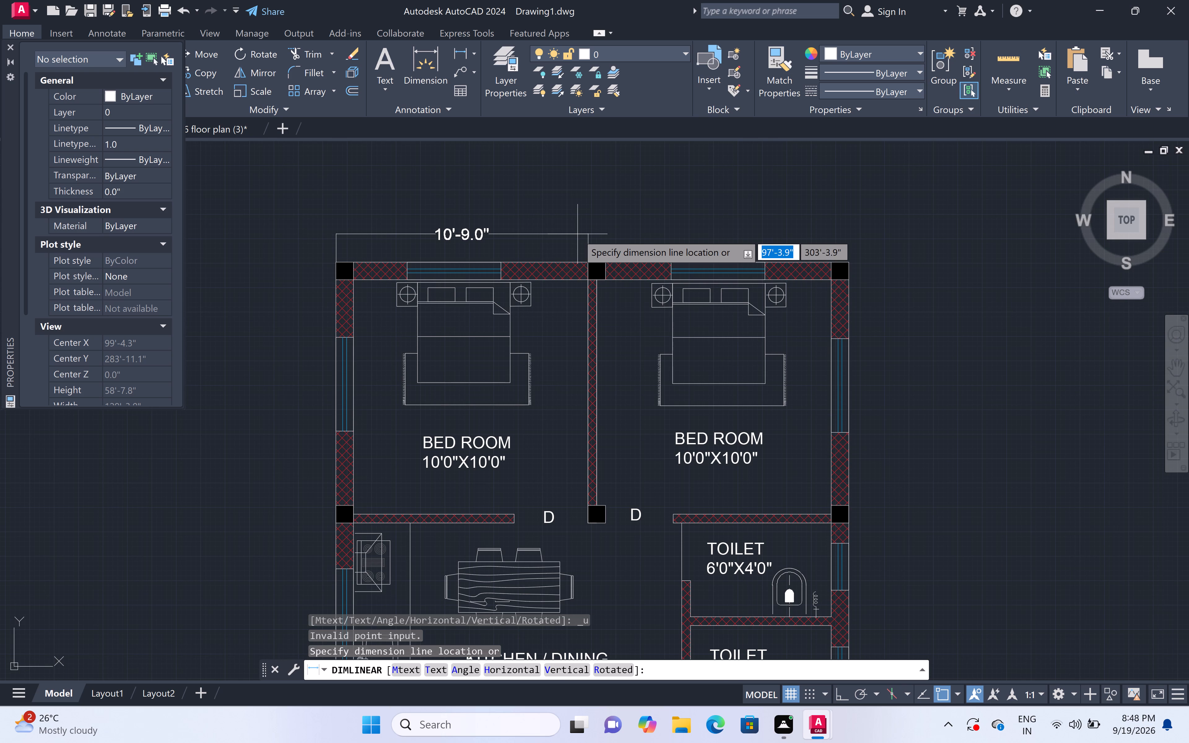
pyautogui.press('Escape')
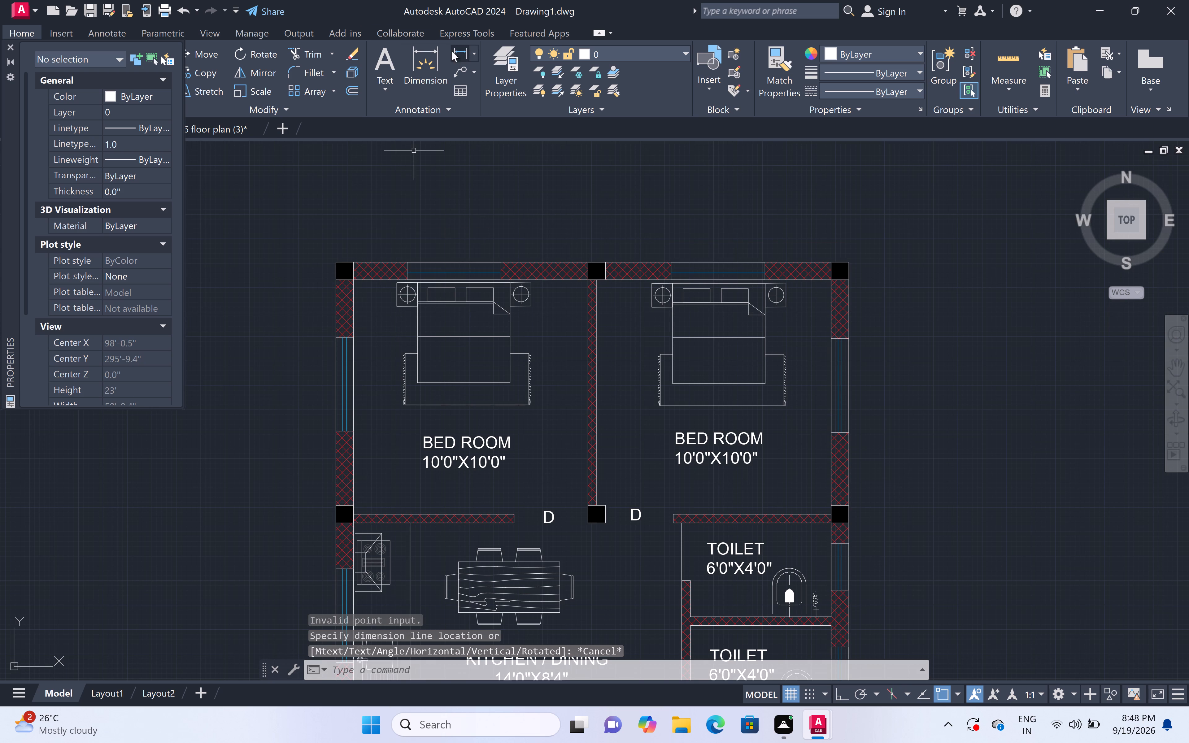
# Close the Properties palette.
pyautogui.click(7, 44)
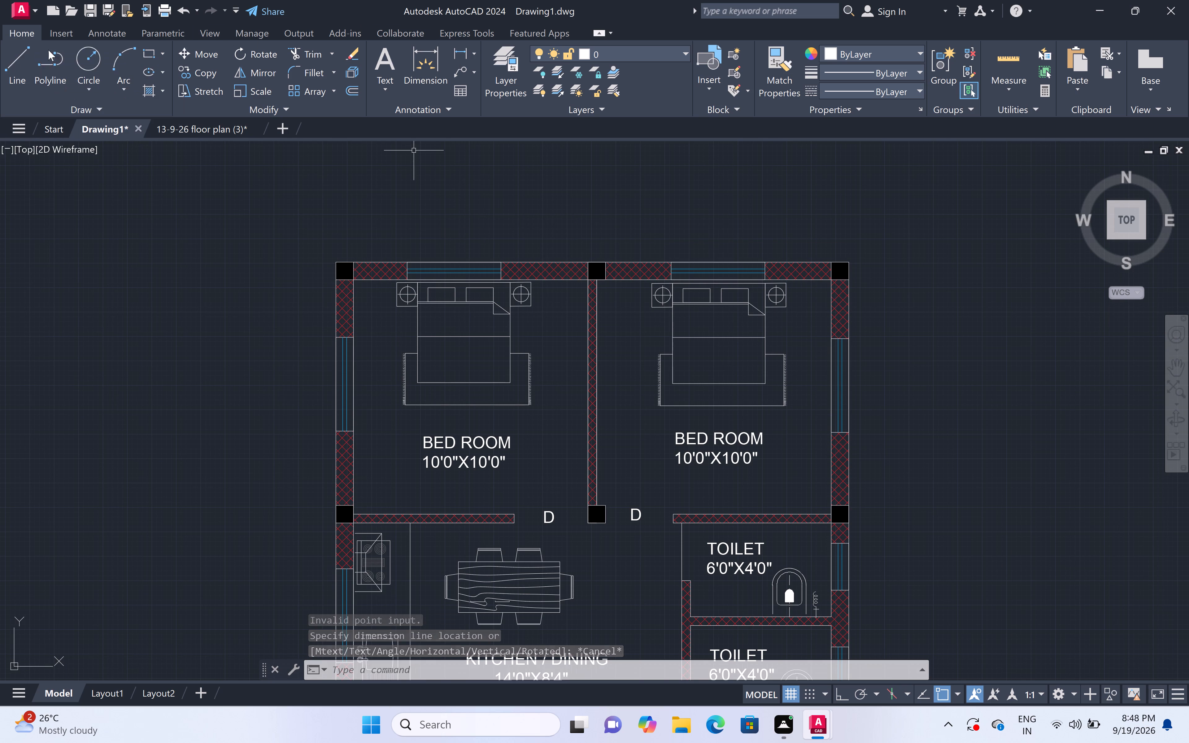
# Add a linear dimension above the top wall for the upper-left bedroom, between the facing edges of the corner and middle columns.
pyautogui.click(475, 51)
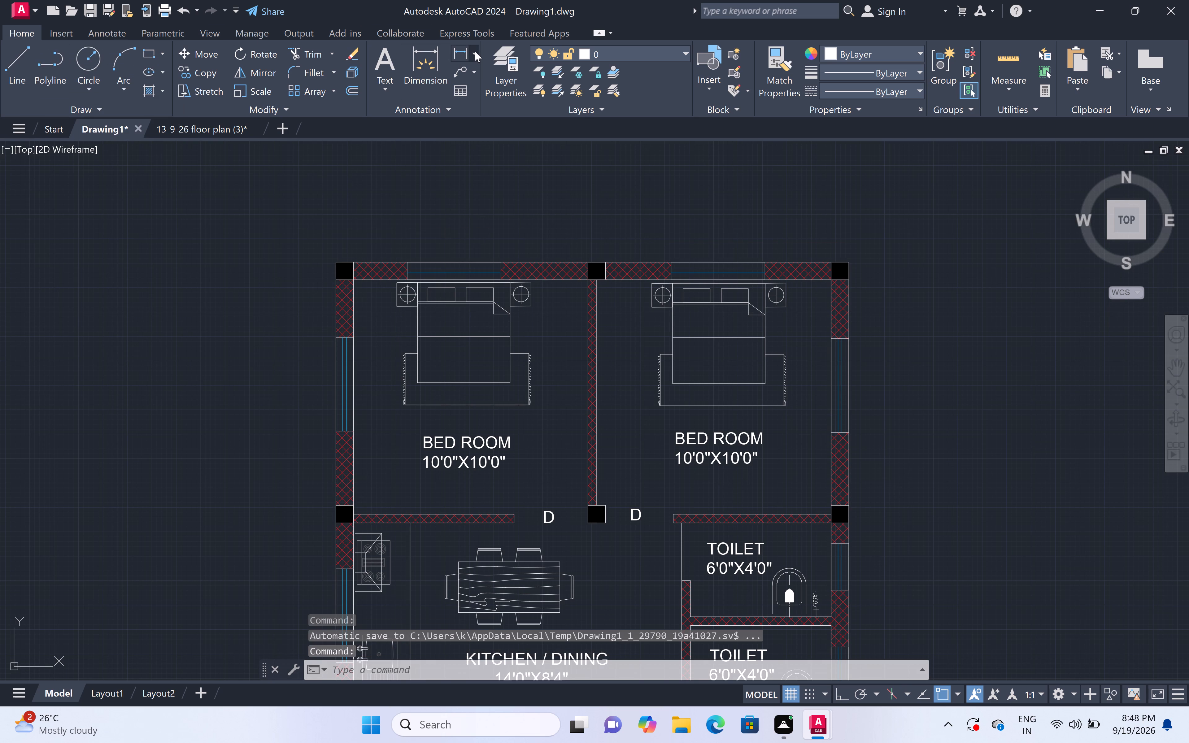
pyautogui.doubleClick(478, 83)
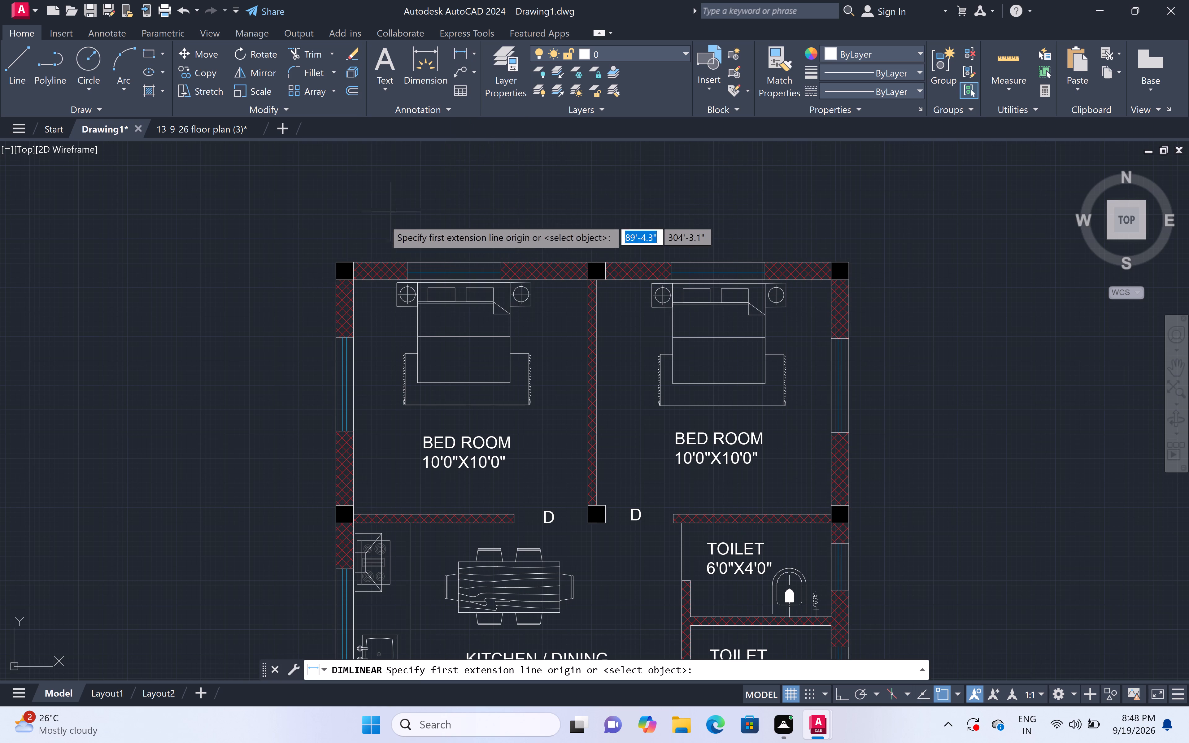
pyautogui.click(351, 261)
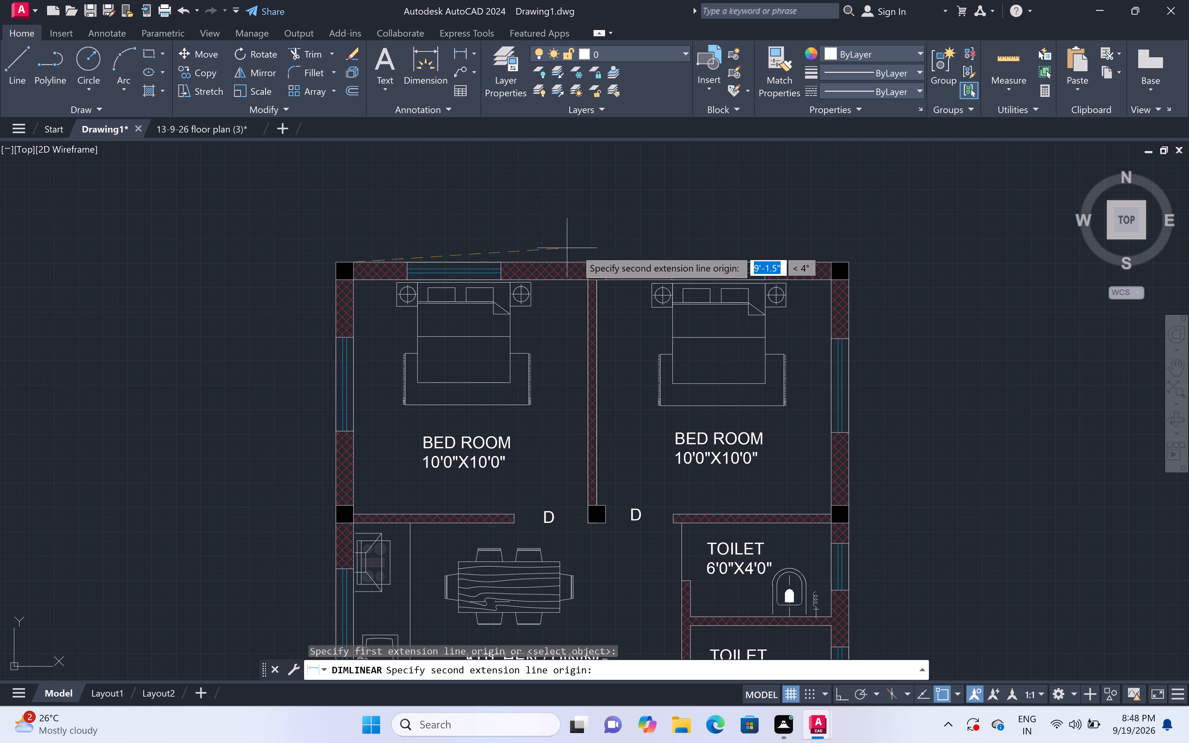
pyautogui.click(589, 259)
pyautogui.click(597, 226)
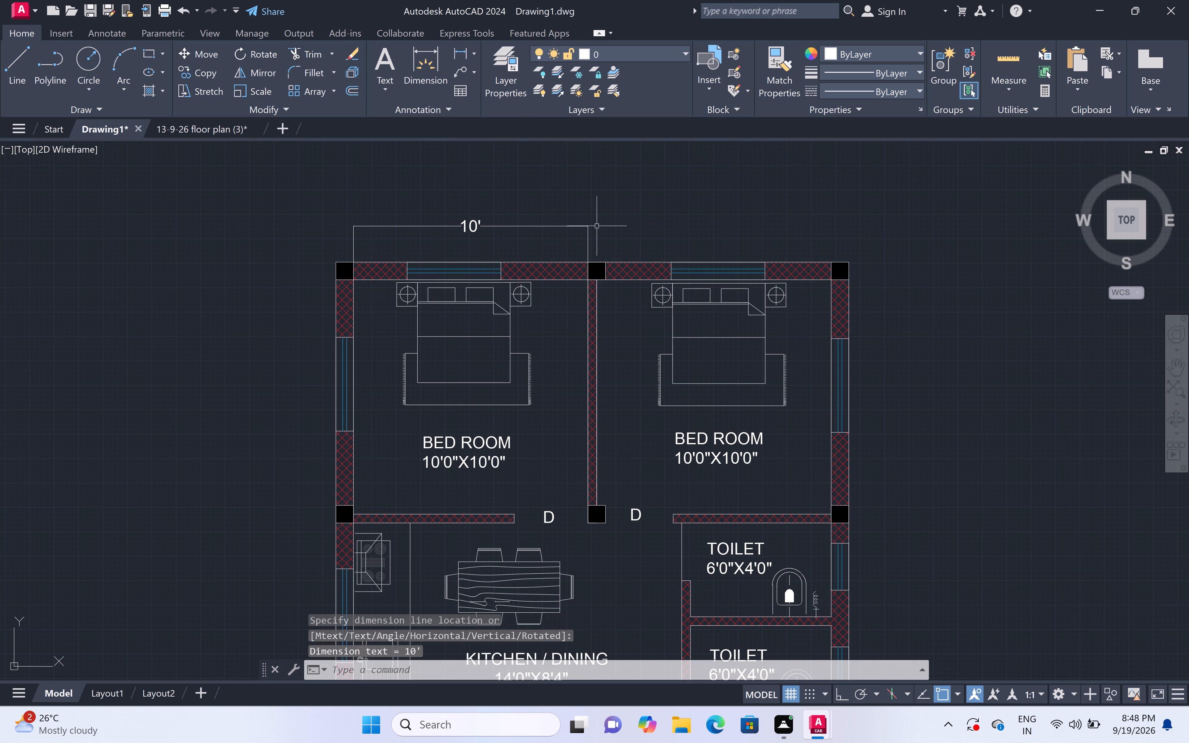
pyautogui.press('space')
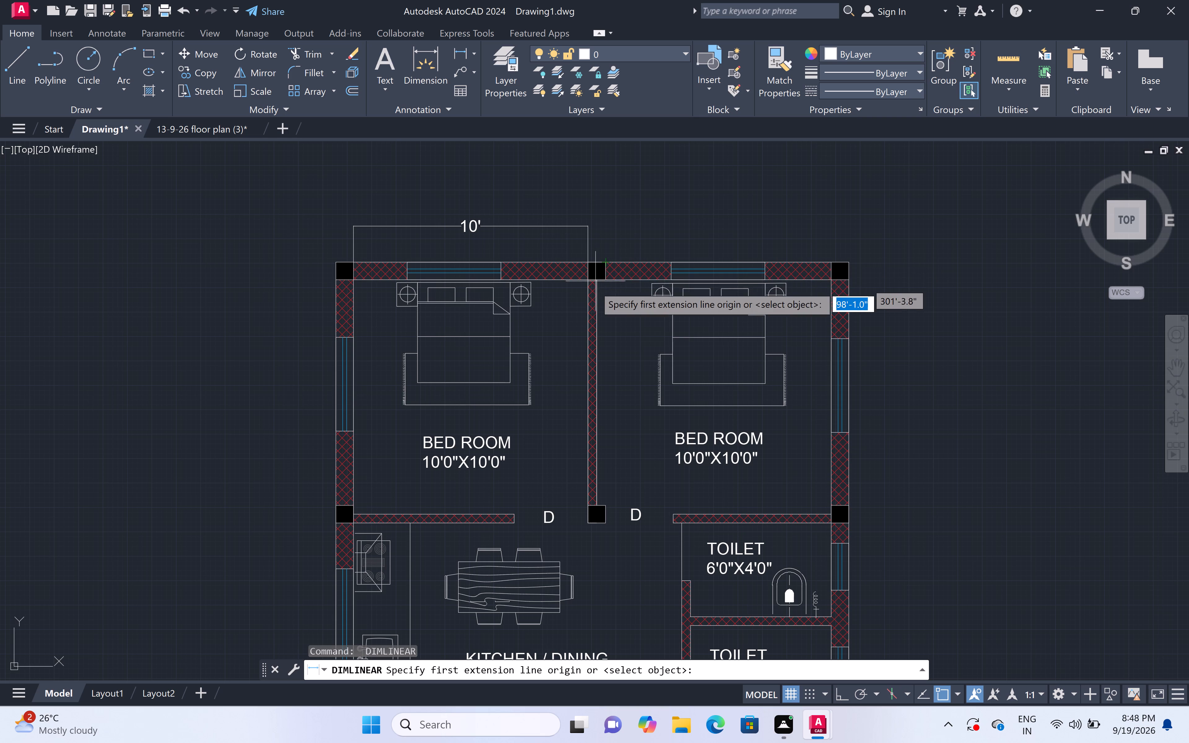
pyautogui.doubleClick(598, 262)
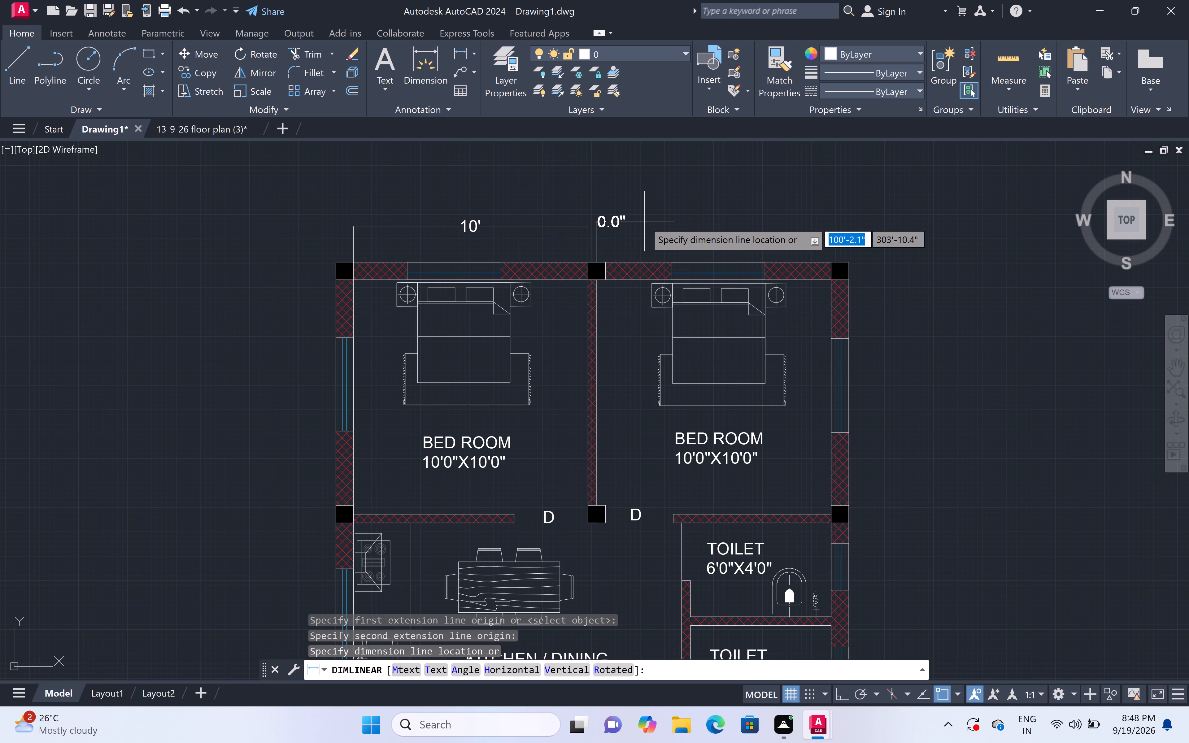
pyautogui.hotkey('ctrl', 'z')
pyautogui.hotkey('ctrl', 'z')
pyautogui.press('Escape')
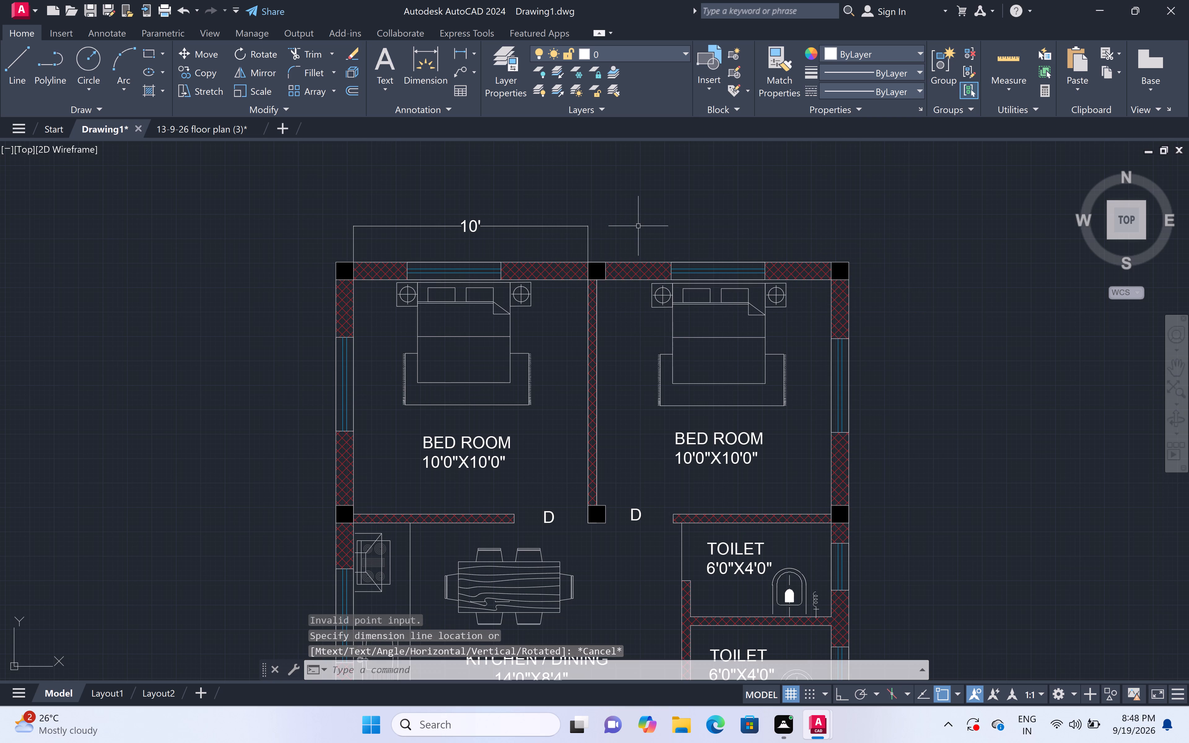
# Add a linear dimension above the top wall for the upper-right bedroom, from the middle column's midpoint to the corner column's inner edge.
pyautogui.press('space')
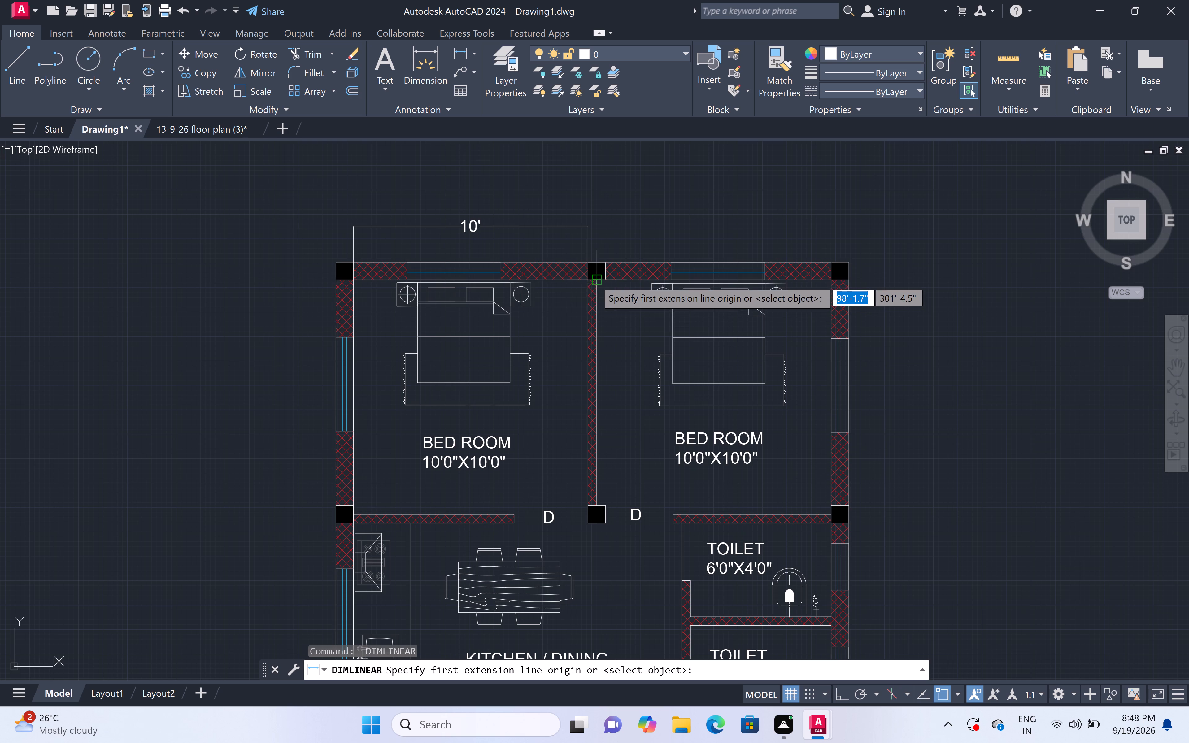
pyautogui.click(597, 260)
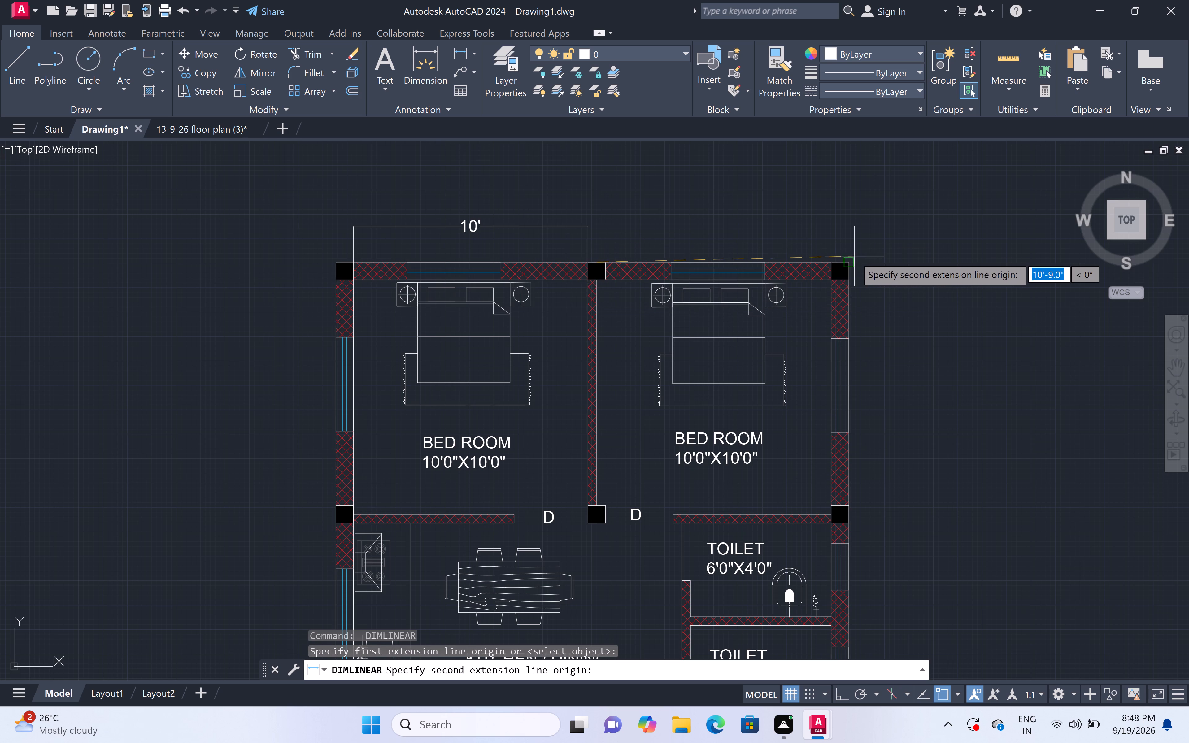
pyautogui.click(834, 260)
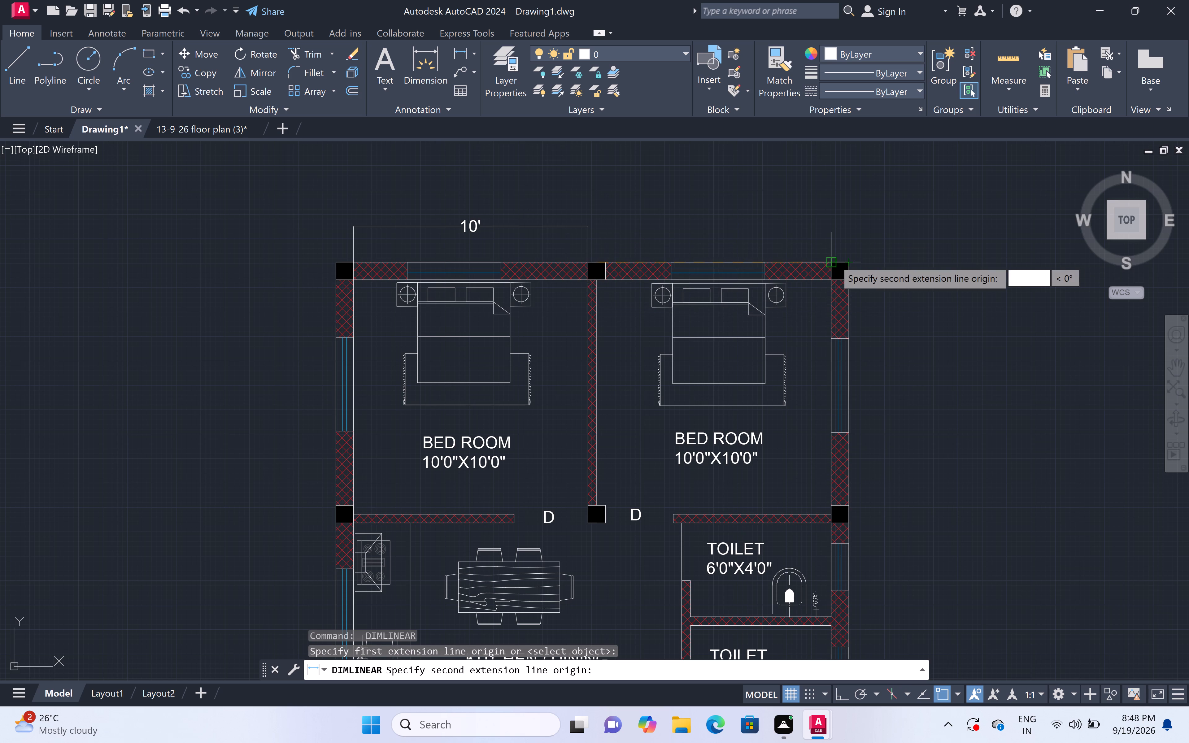
pyautogui.click(835, 225)
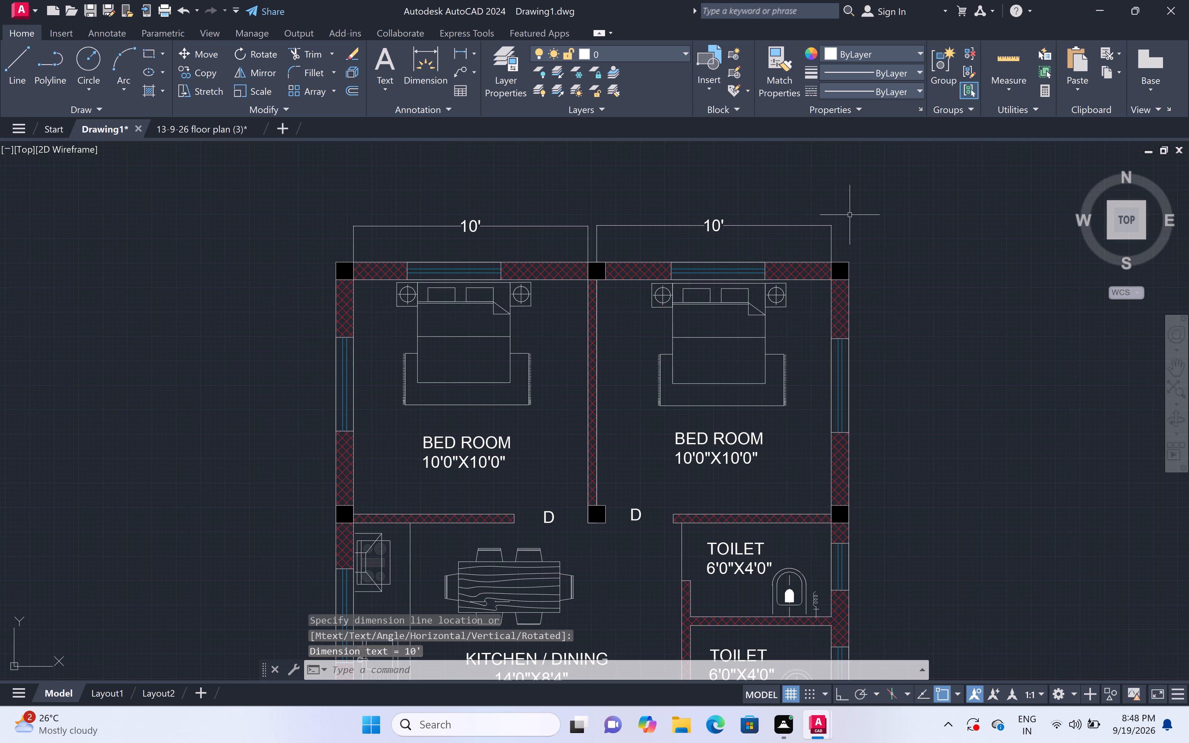
# Add a vertical linear dimension outside the right wall for the upper-right bedroom, from the corner column's lower edge to the next column's midpoint.
pyautogui.scroll(-4, 868, 208)
pyautogui.scroll(3, 895, 226)
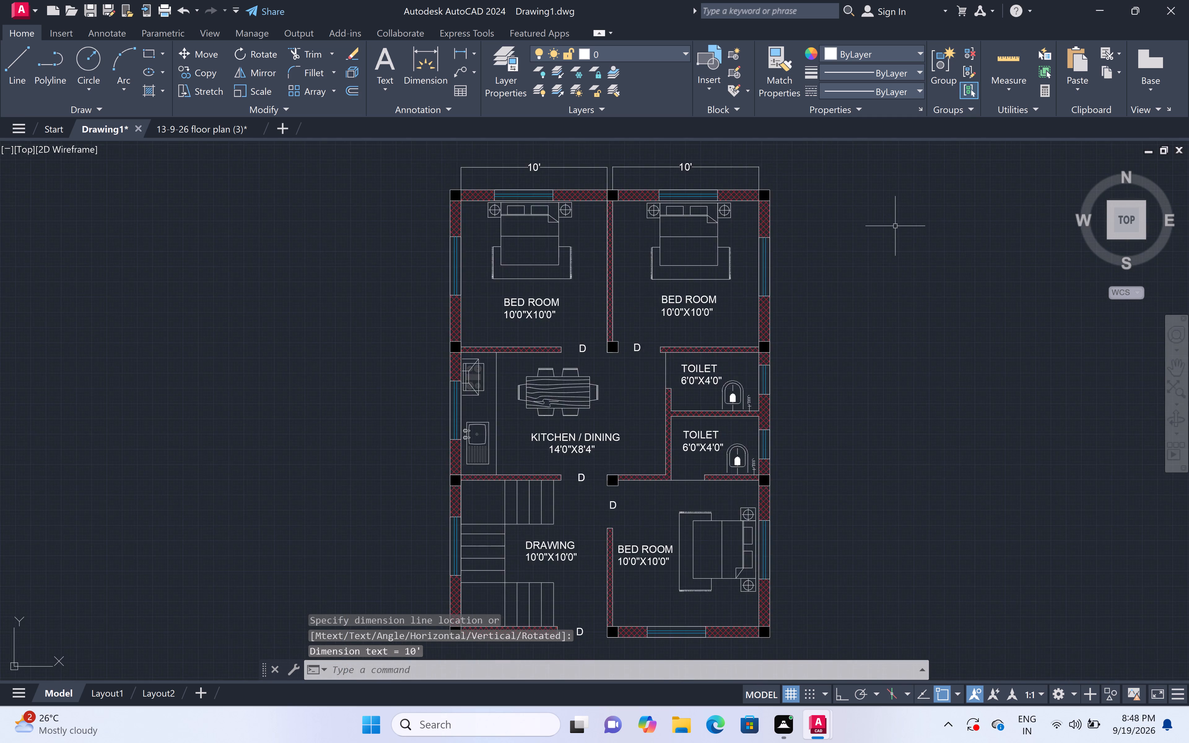
pyautogui.scroll(1, 895, 226)
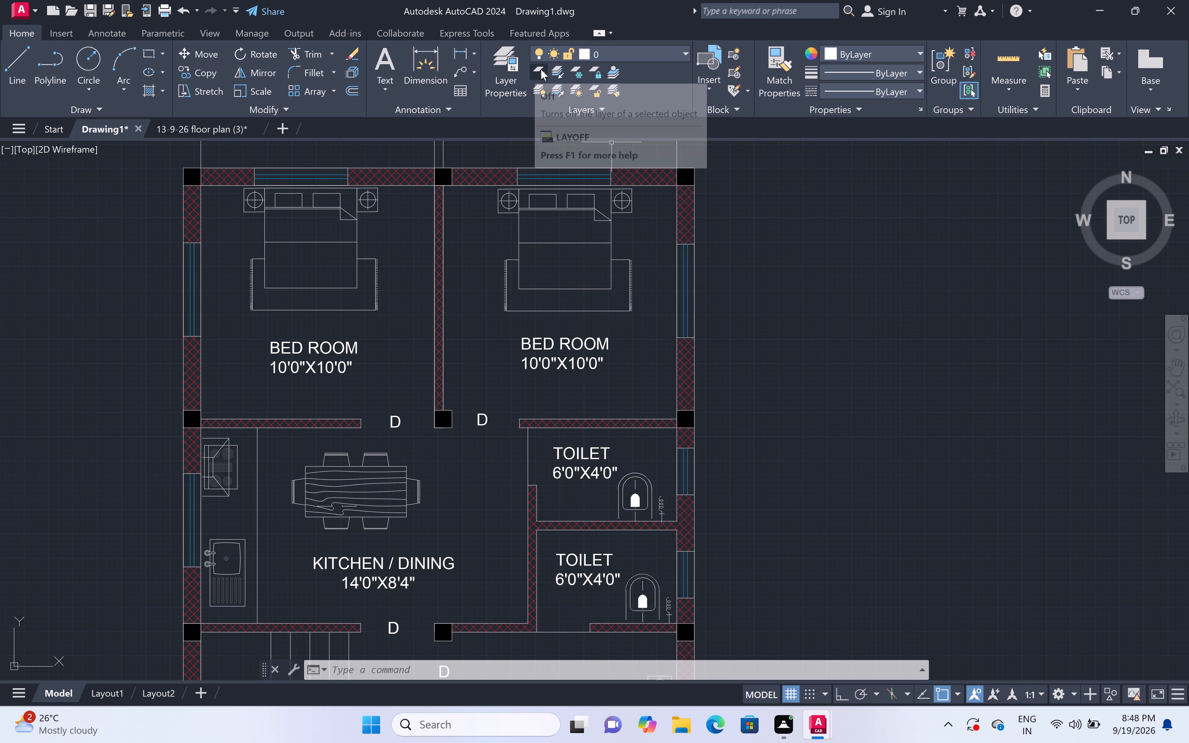
pyautogui.doubleClick(469, 49)
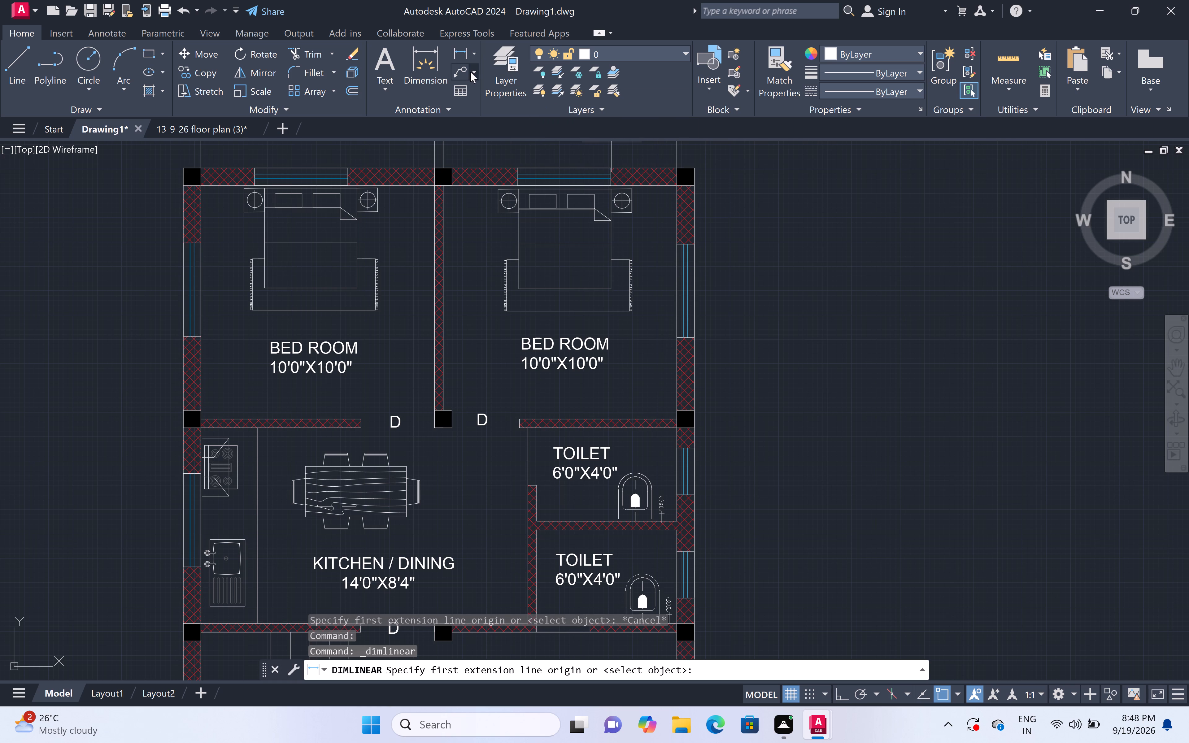
pyautogui.click(474, 52)
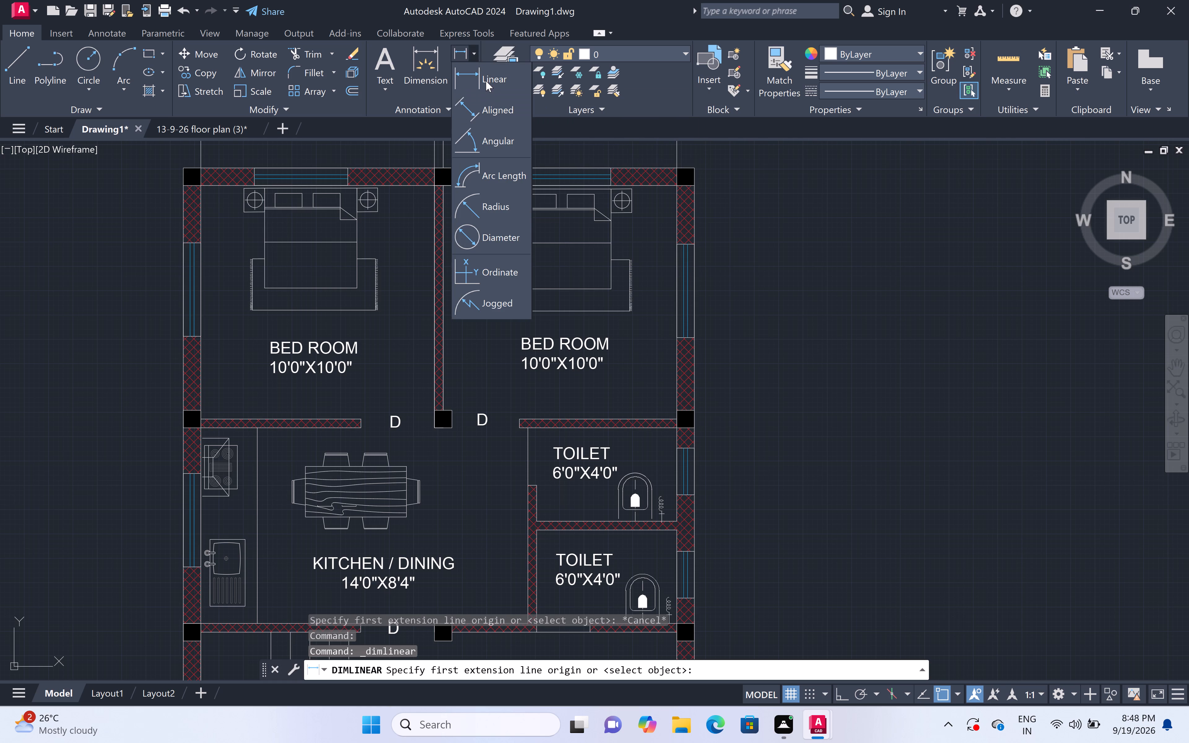
pyautogui.click(477, 77)
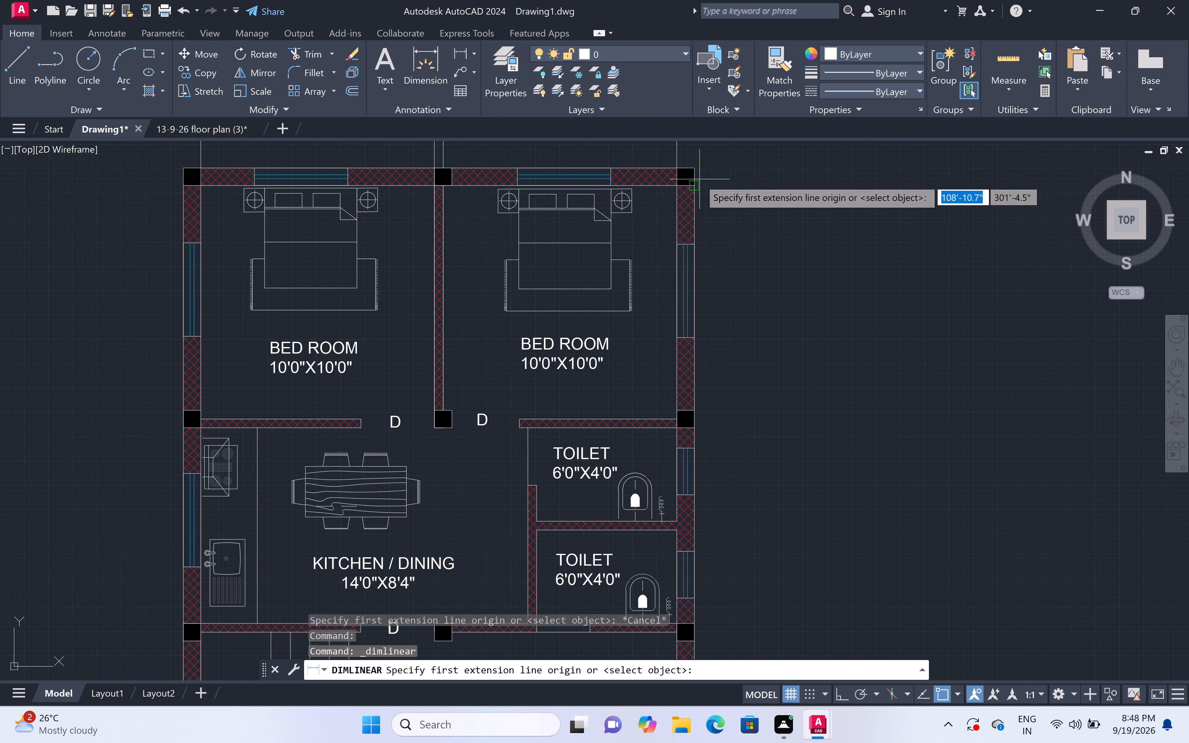
pyautogui.click(697, 185)
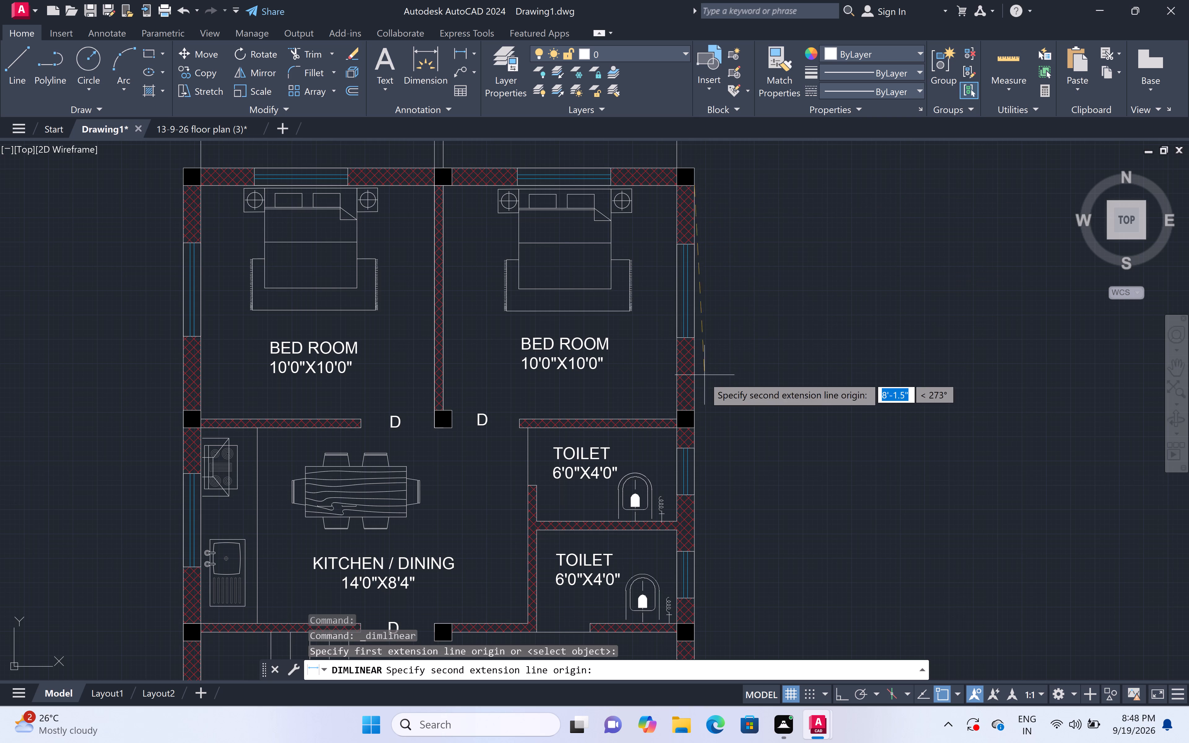
pyautogui.doubleClick(695, 420)
pyautogui.click(737, 413)
# Add a vertical linear dimension outside the right wall for the upper toilet, from the column's lower edge to the partition's upper face.
pyautogui.scroll(-3, 751, 315)
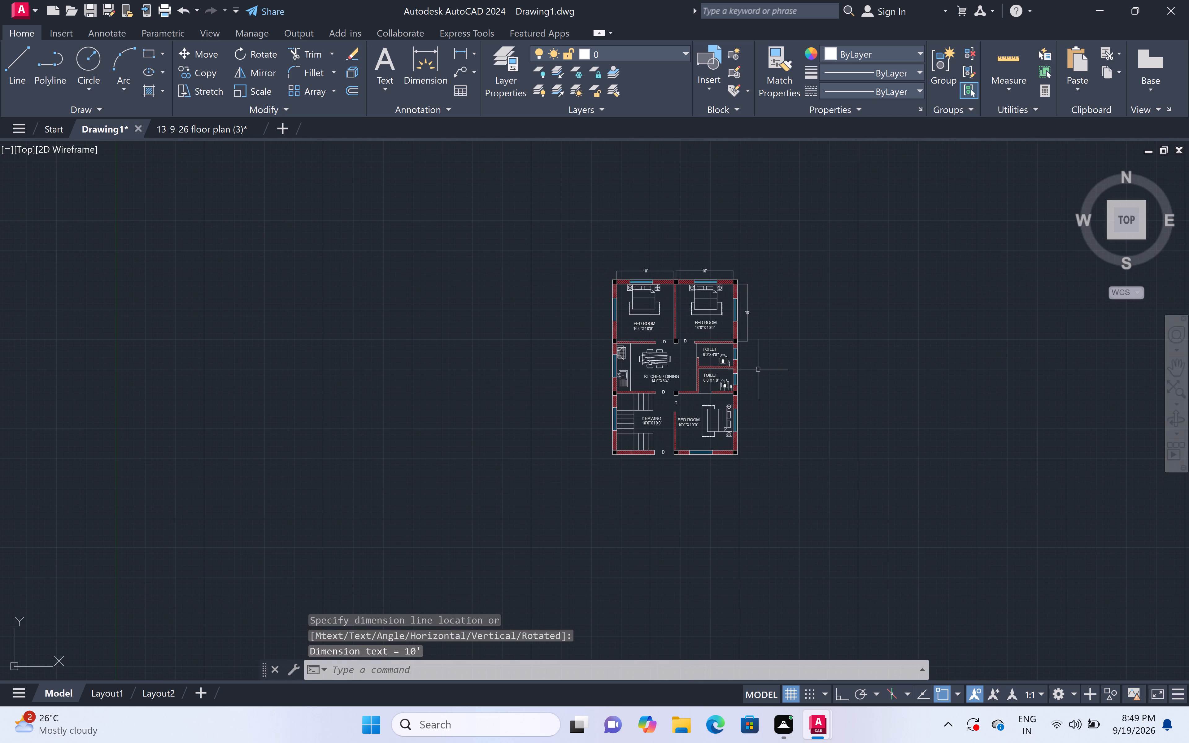
pyautogui.scroll(3, 758, 370)
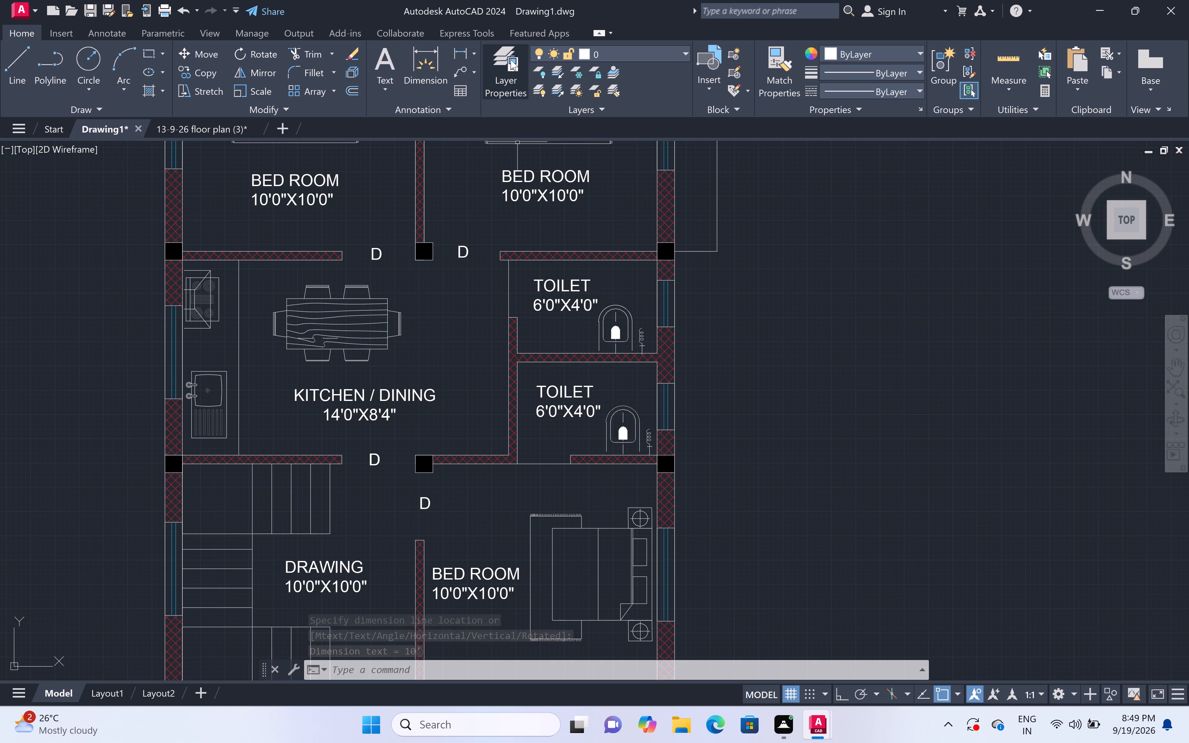
pyautogui.click(469, 50)
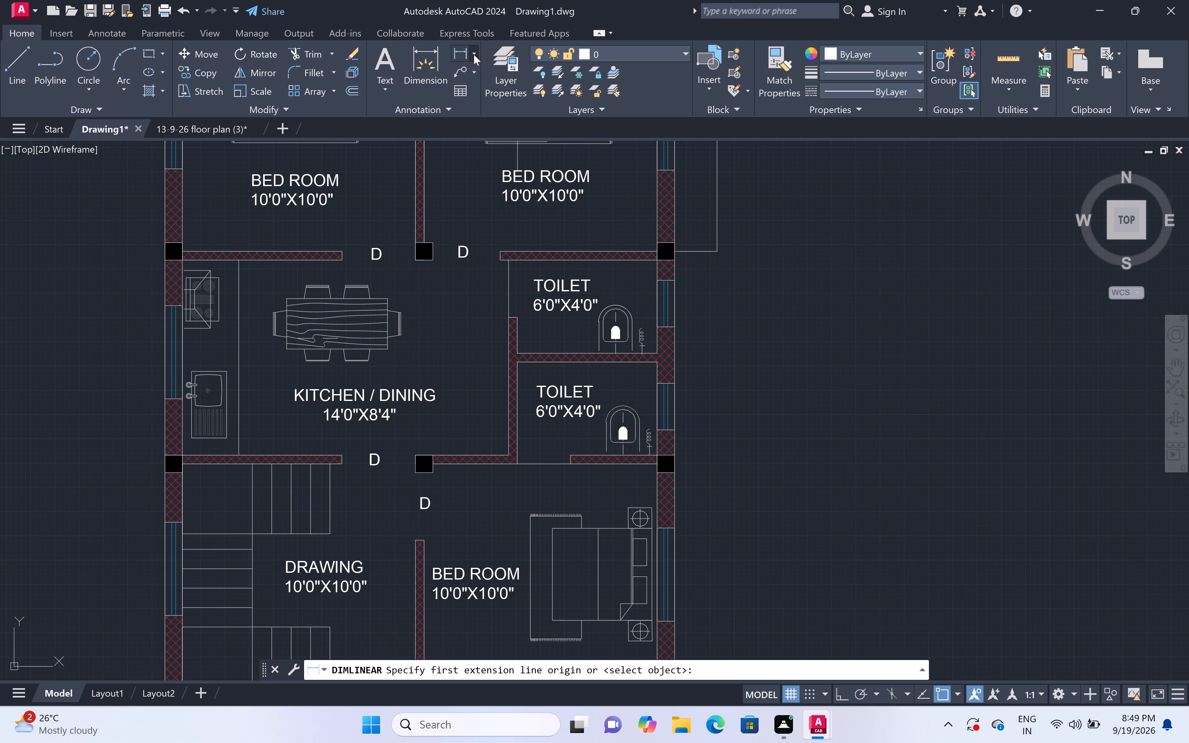
pyautogui.click(474, 54)
pyautogui.click(477, 78)
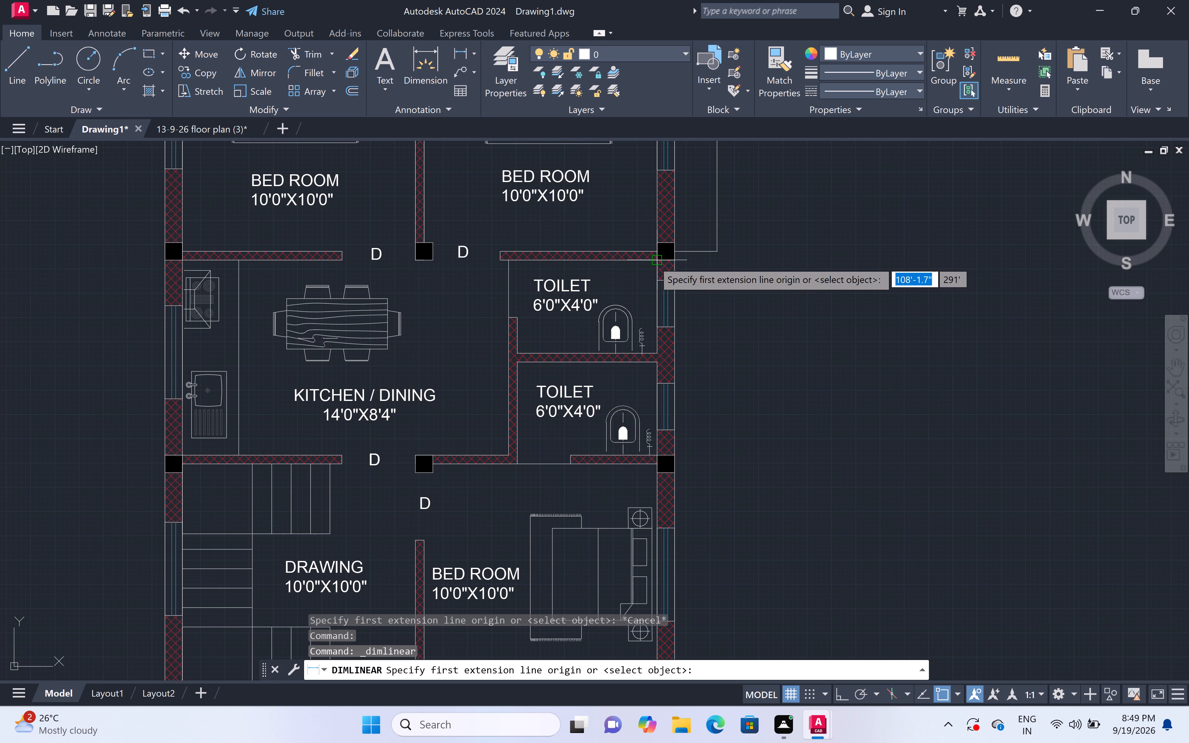
pyautogui.click(676, 262)
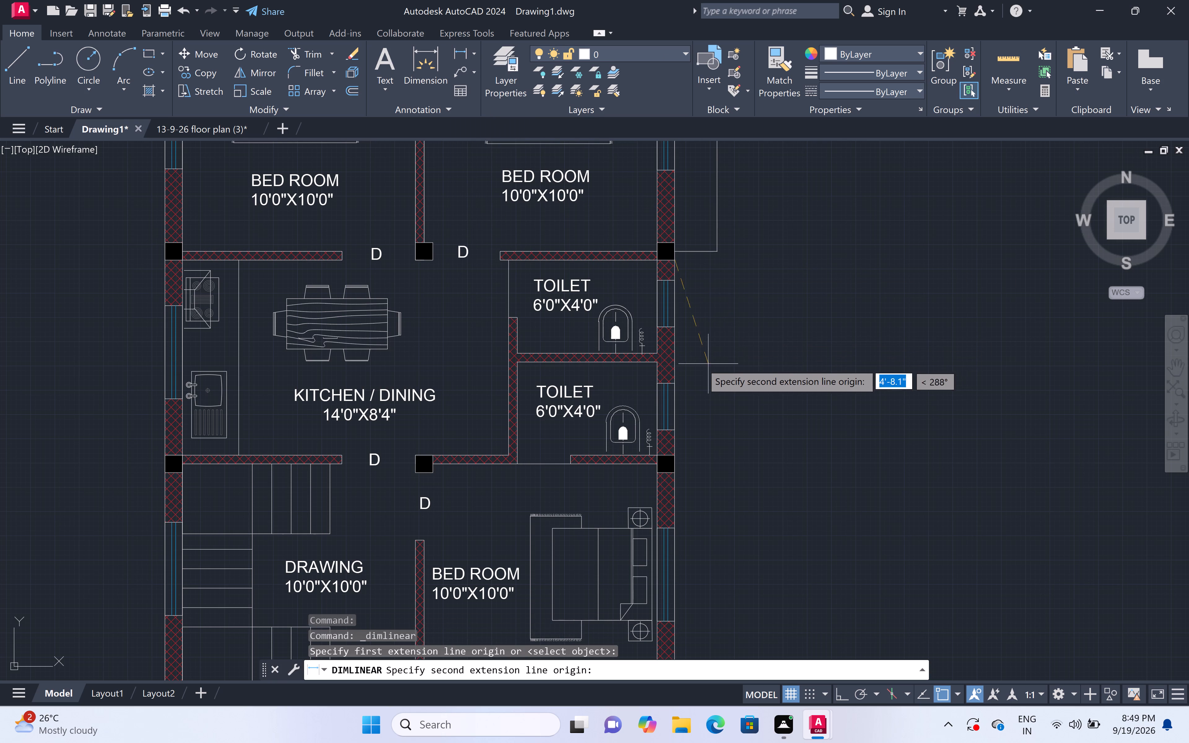
pyautogui.click(672, 352)
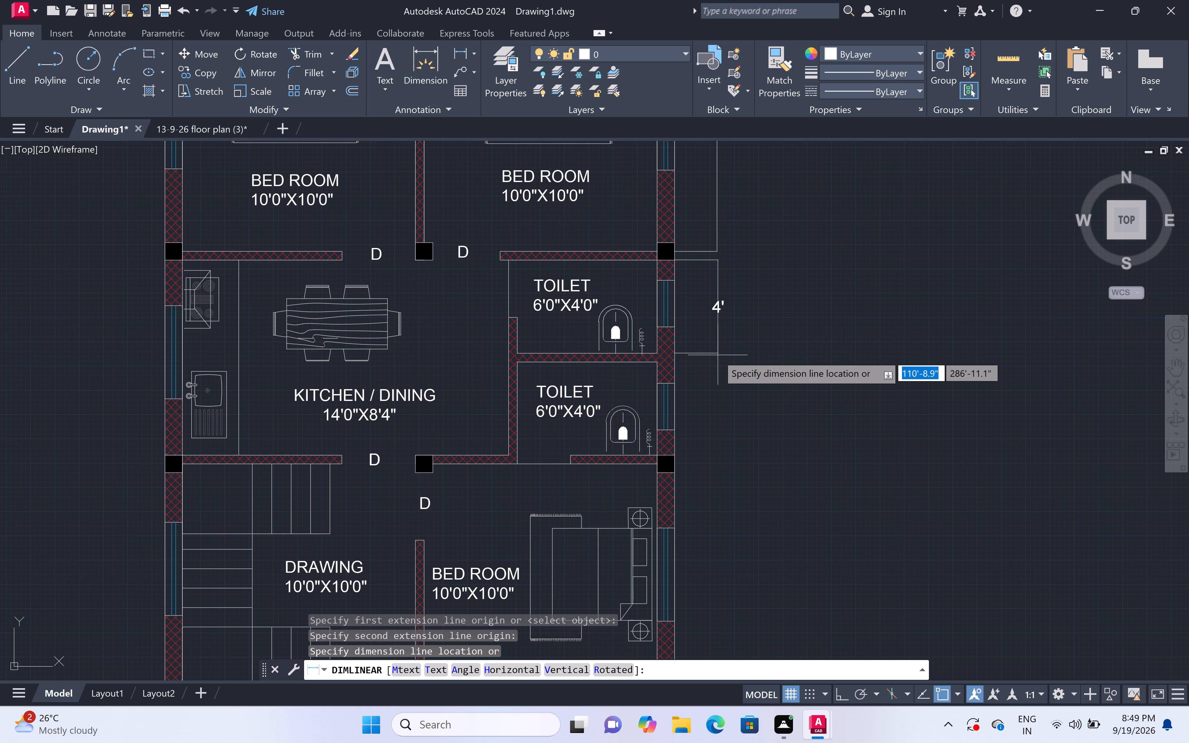
pyautogui.click(718, 355)
# Add a vertical linear dimension outside the right wall for the lower toilet, from the partition's lower face to the next column's upper edge.
pyautogui.scroll(-2, 732, 306)
pyautogui.scroll(2, 731, 345)
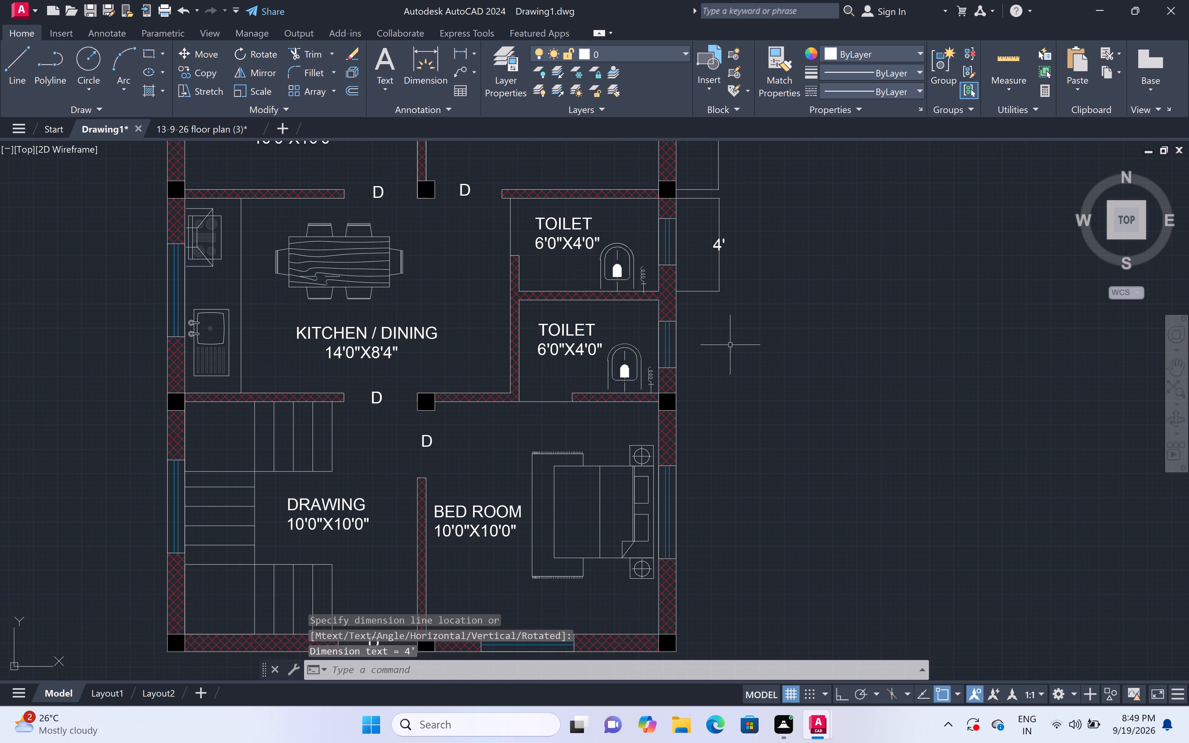
pyautogui.click(475, 52)
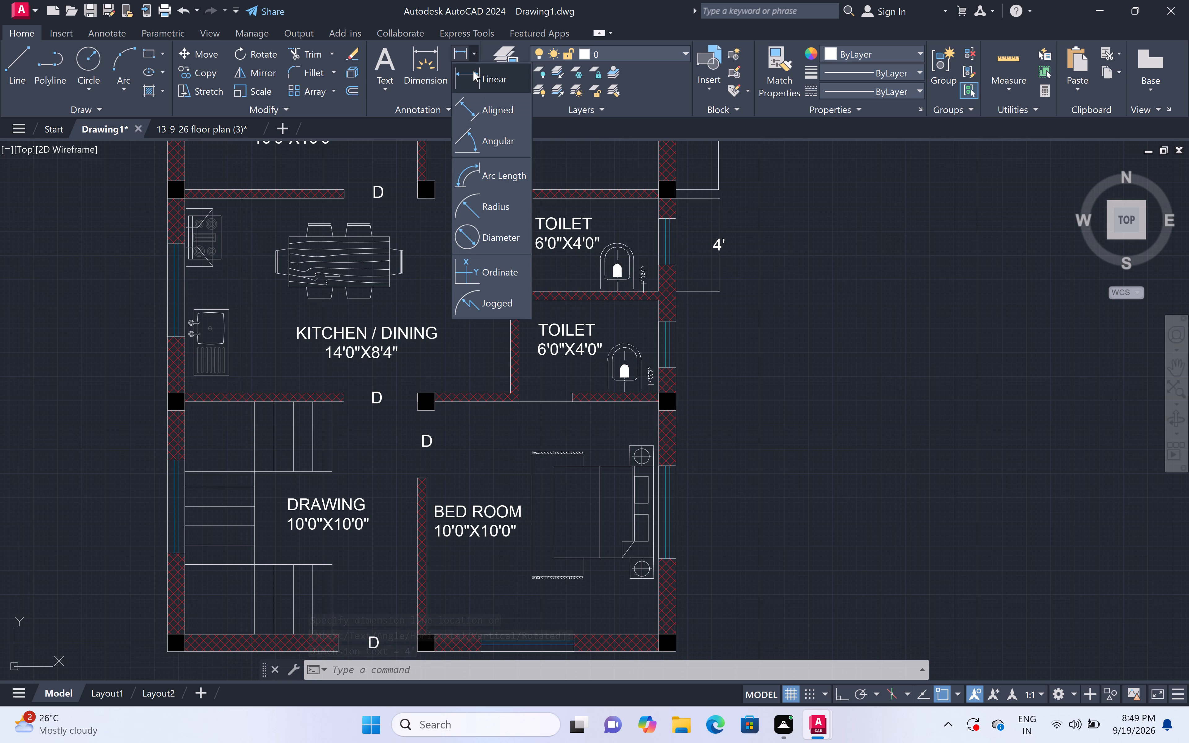
pyautogui.click(473, 71)
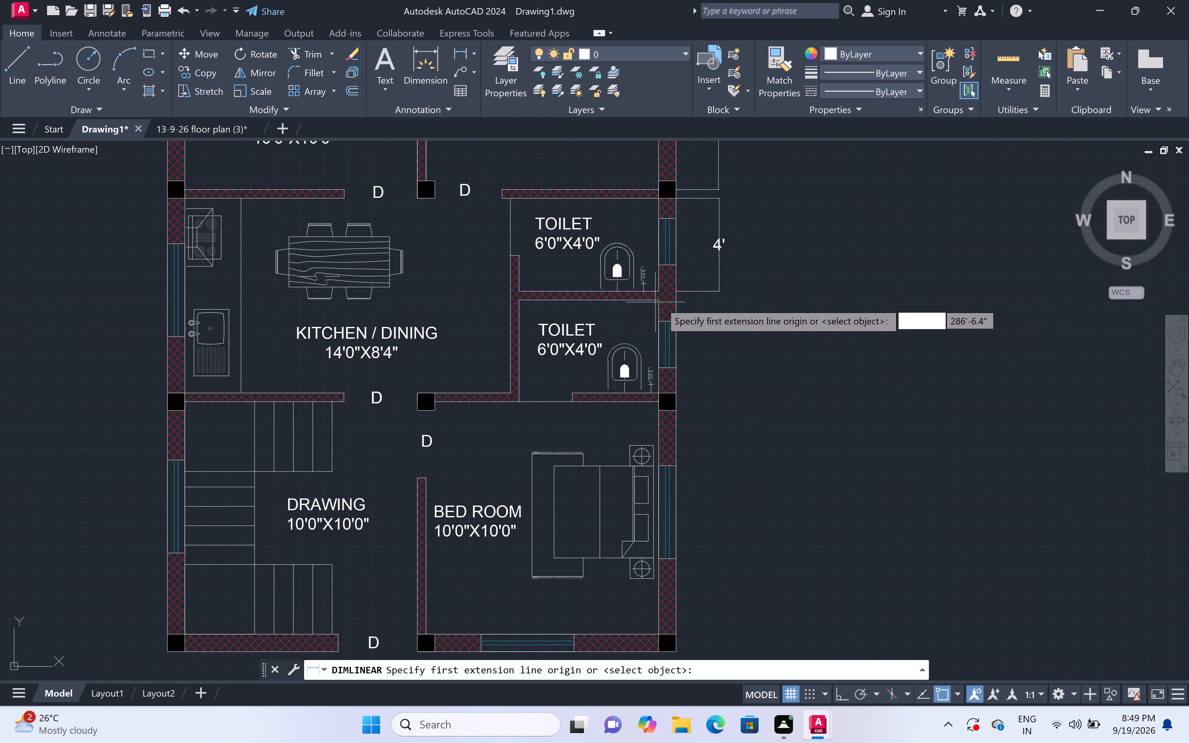
pyautogui.doubleClick(675, 298)
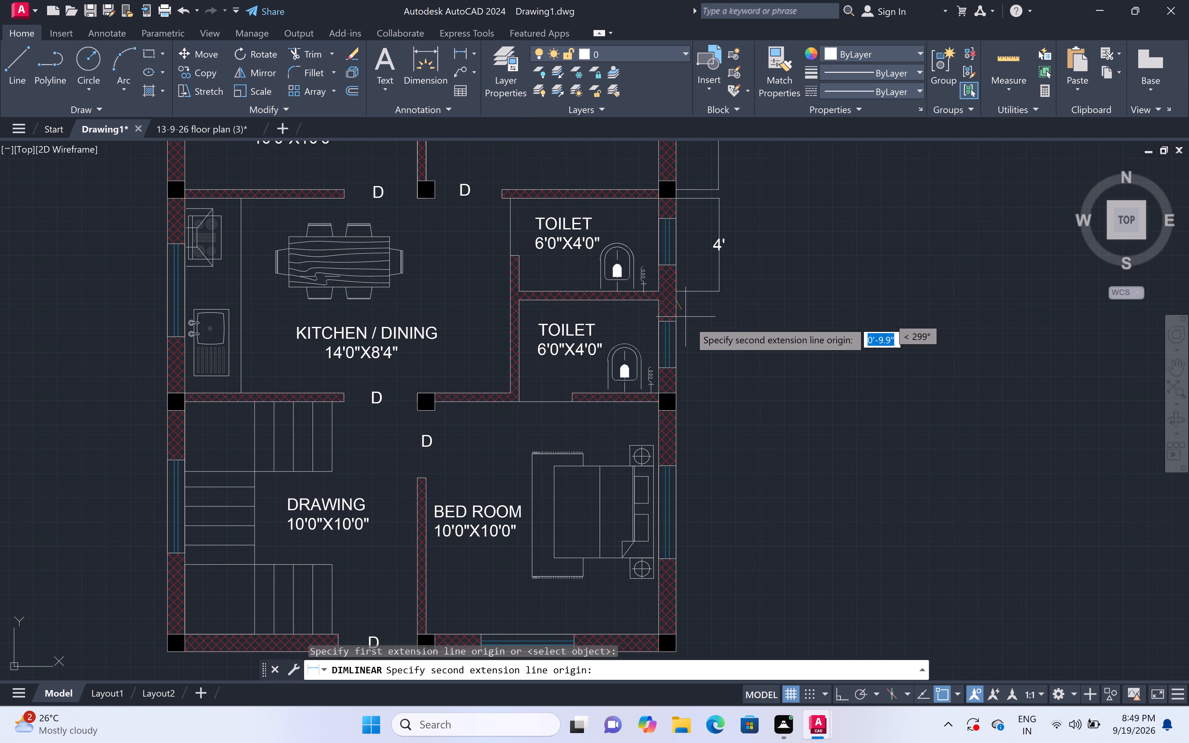
pyautogui.doubleClick(673, 392)
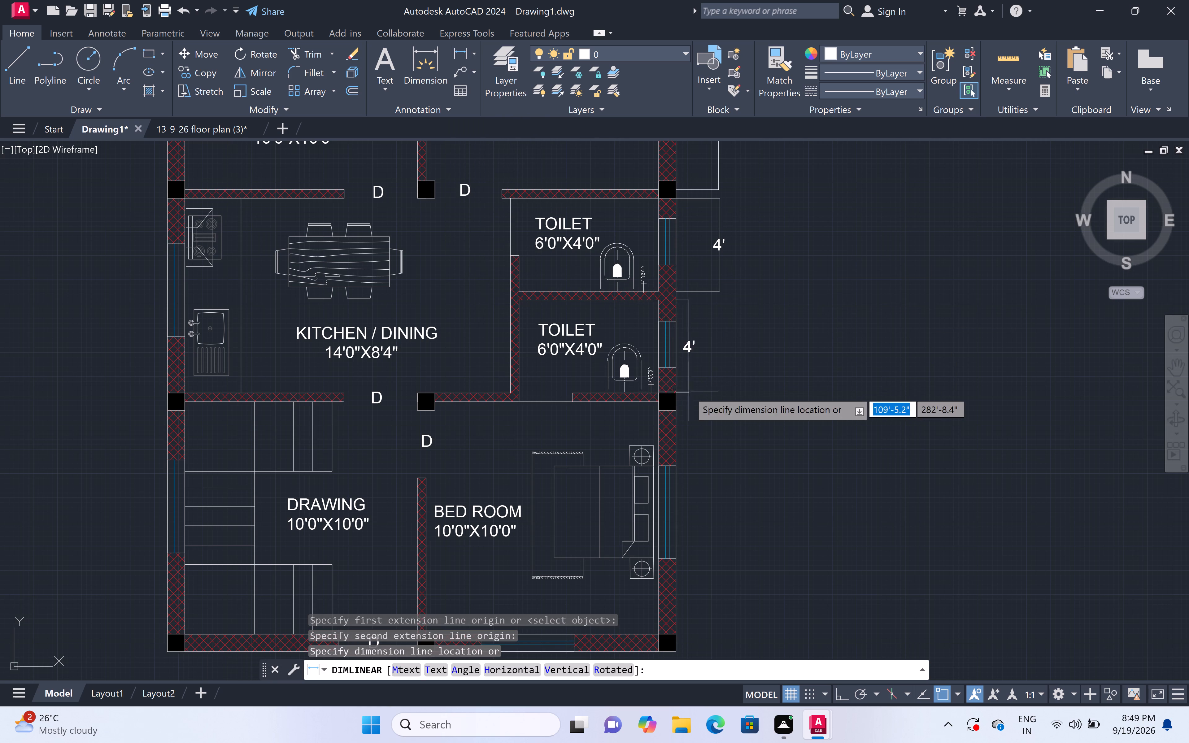
pyautogui.click(719, 391)
# Add a vertical linear dimension outside the right wall for the lower-right bedroom, from the upper column's midpoint to the bottom corner column's upper edge.
pyautogui.scroll(-3, 732, 365)
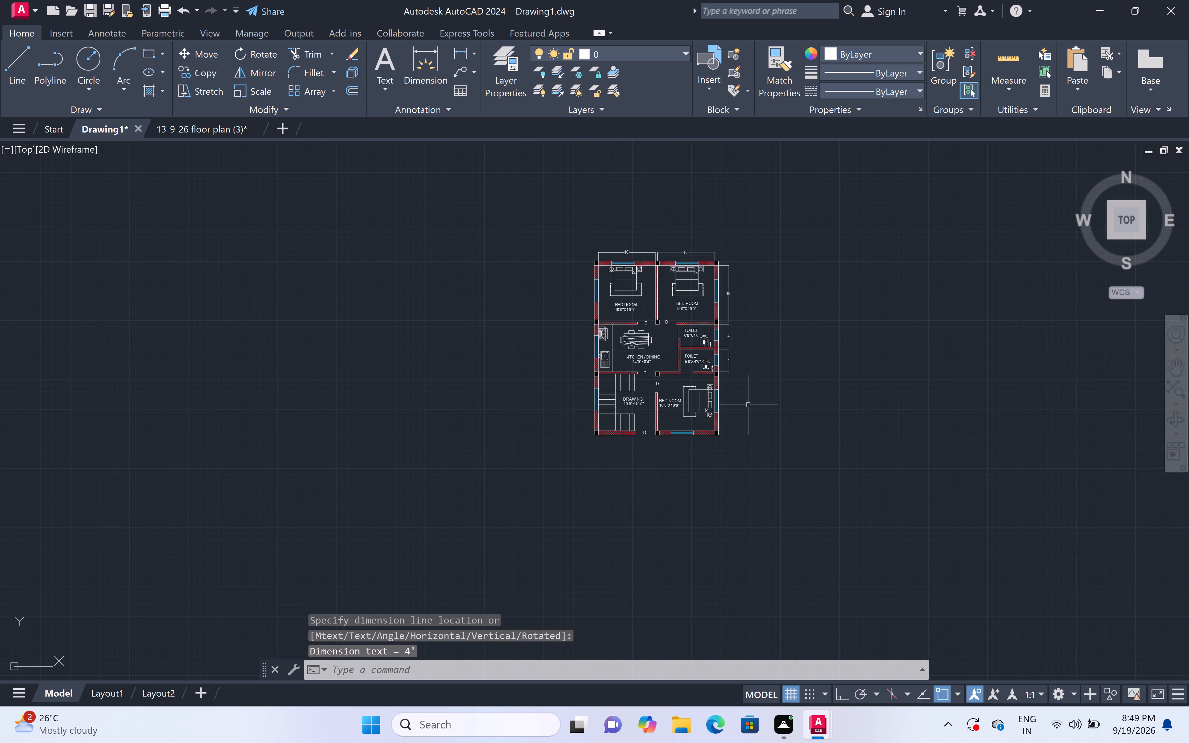
pyautogui.scroll(3, 737, 426)
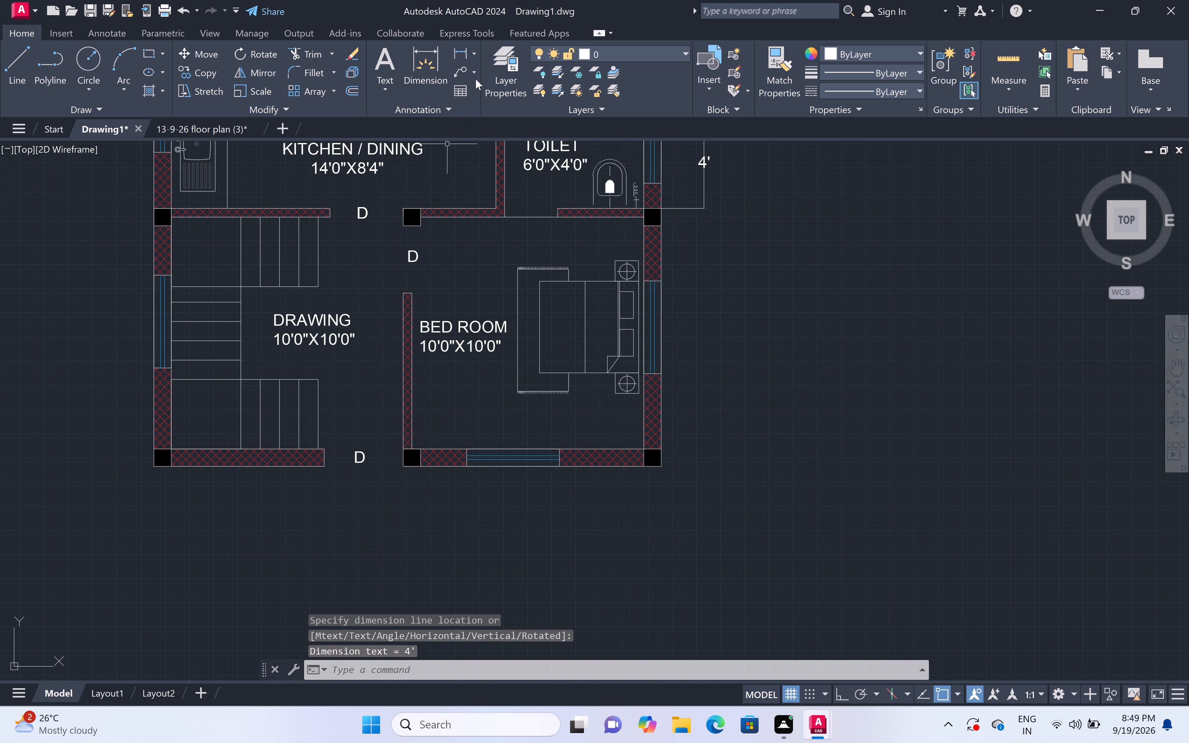
pyautogui.click(474, 53)
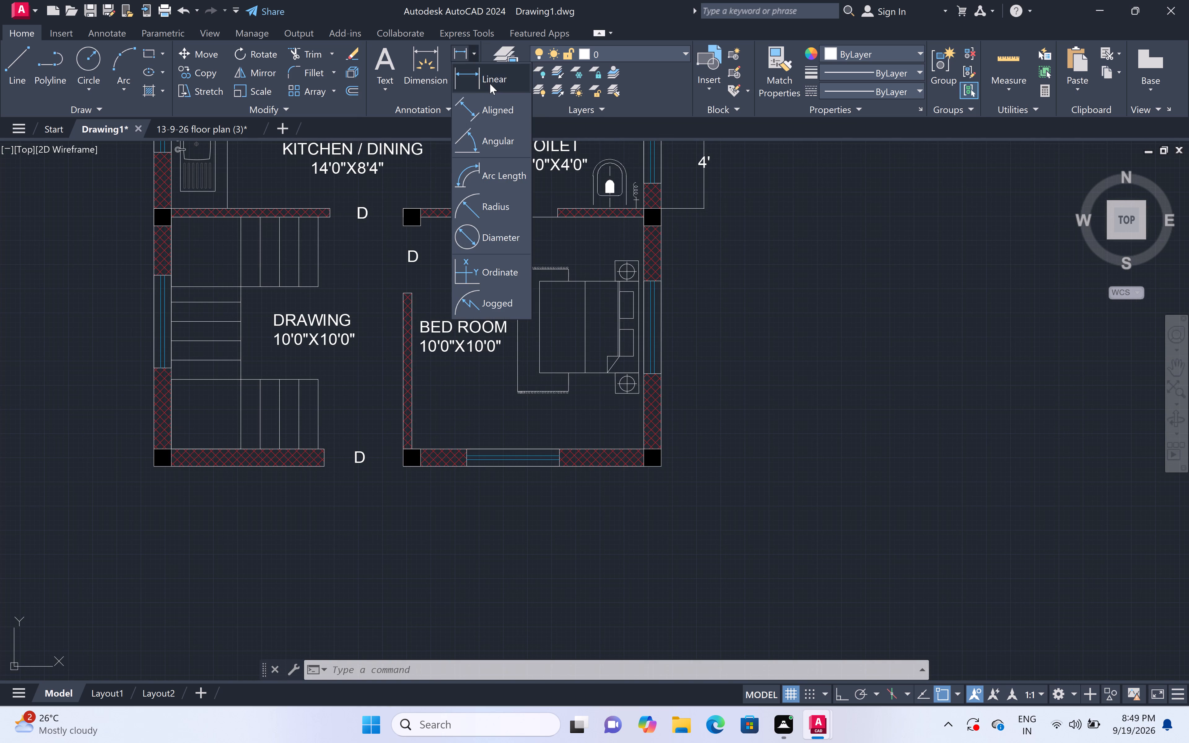
pyautogui.click(481, 77)
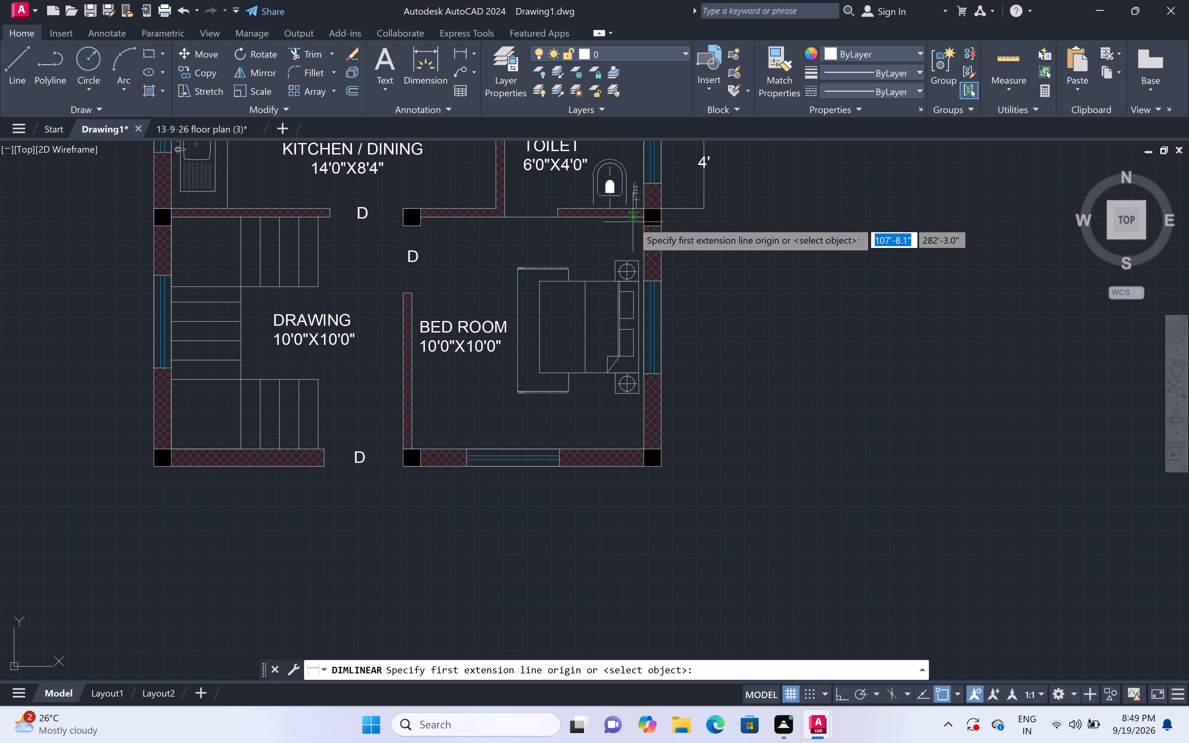
pyautogui.click(660, 218)
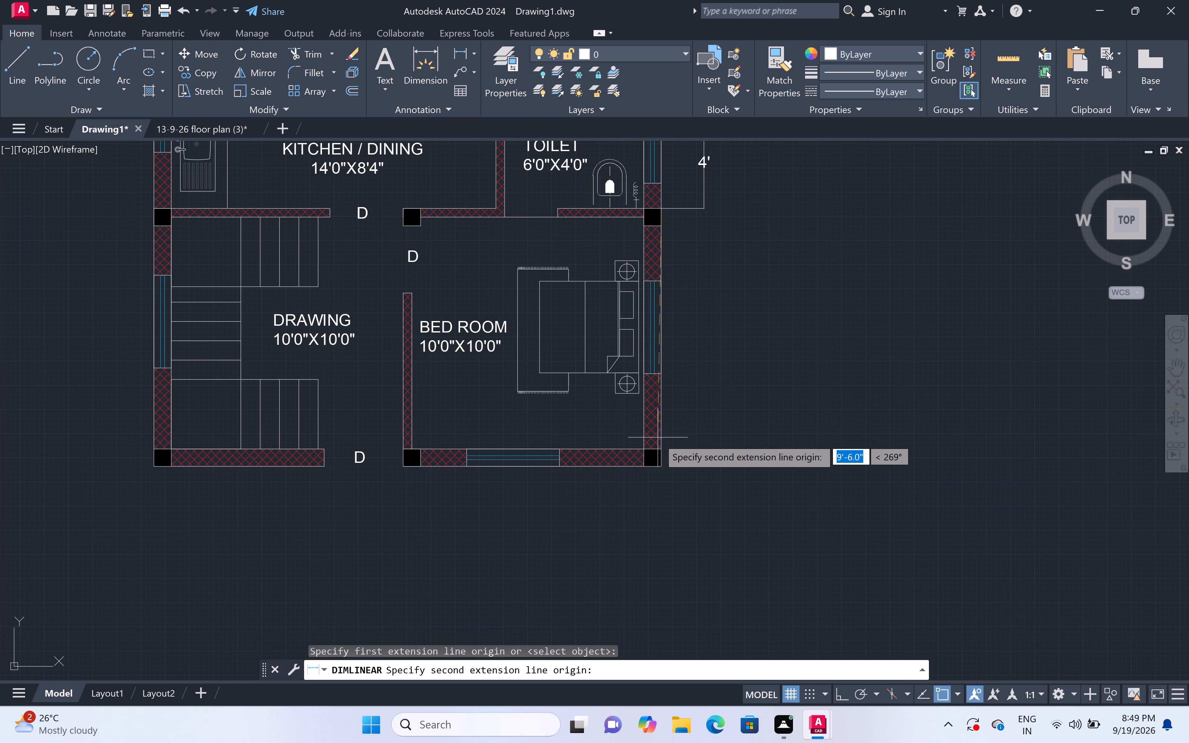
pyautogui.doubleClick(661, 448)
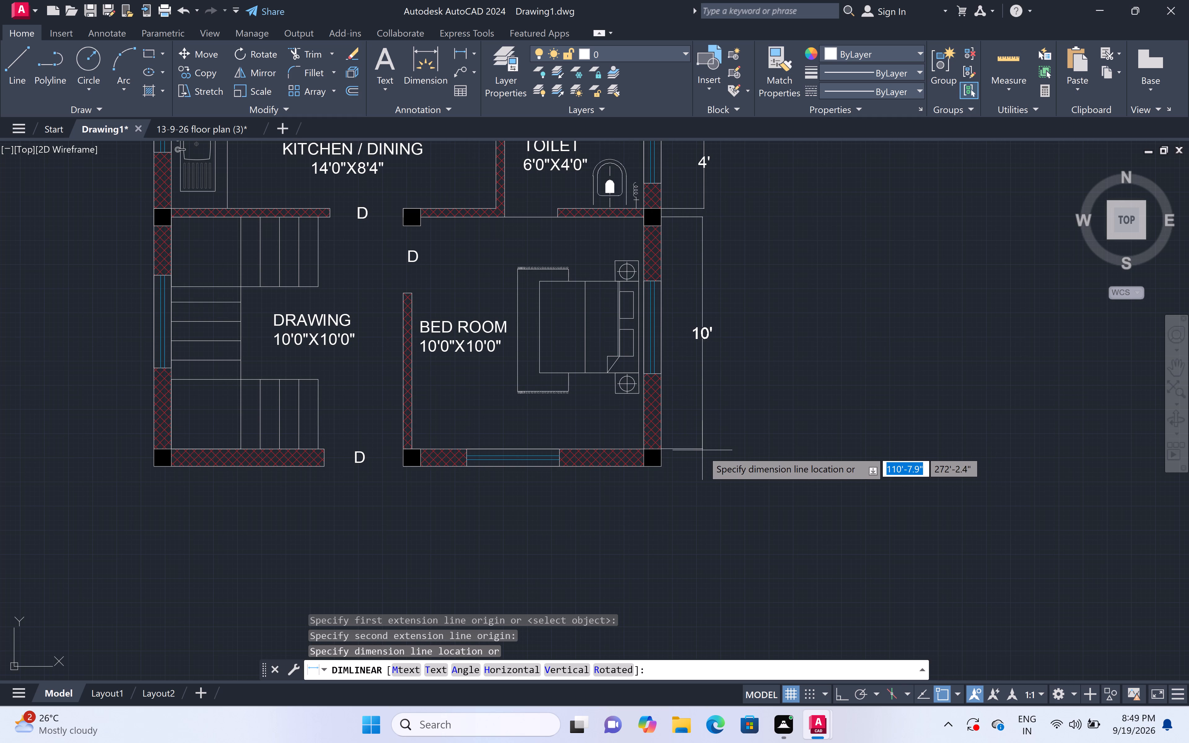
pyautogui.click(703, 451)
# Add a horizontal linear dimension below the bottom wall for the lower-right bedroom, from the corner column's inner edge to the middle column's midpoint.
pyautogui.scroll(-4, 820, 391)
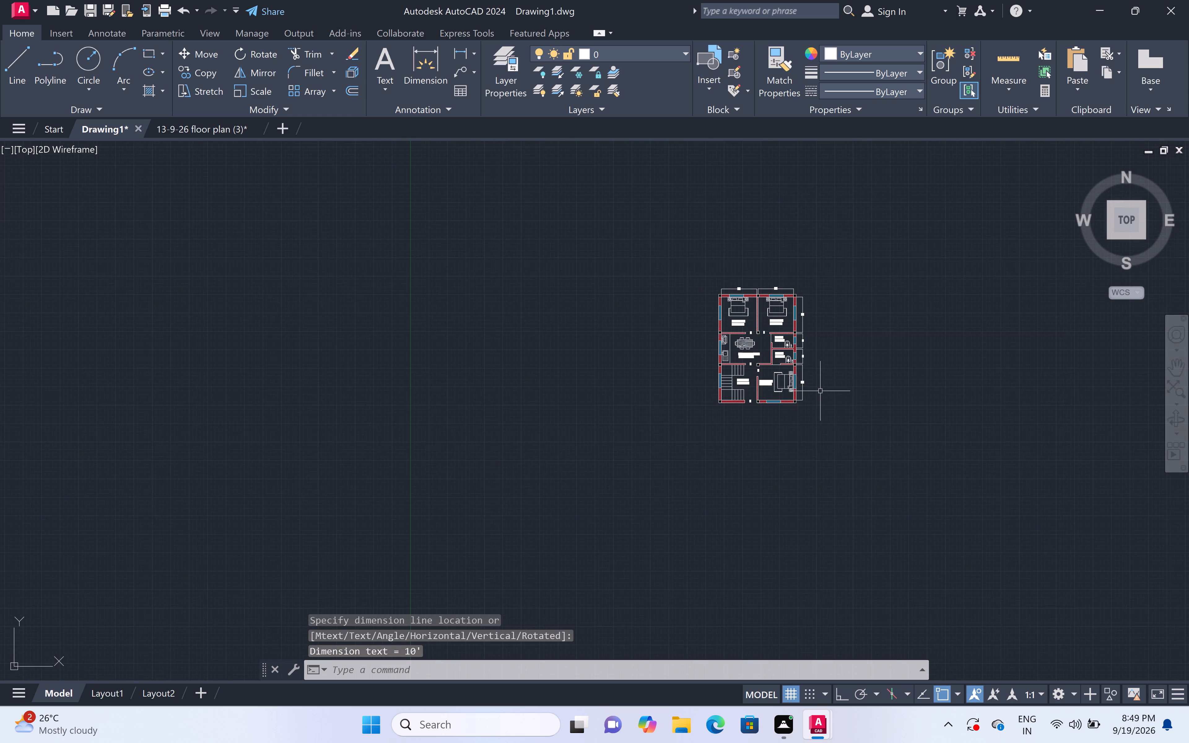
pyautogui.scroll(3, 782, 416)
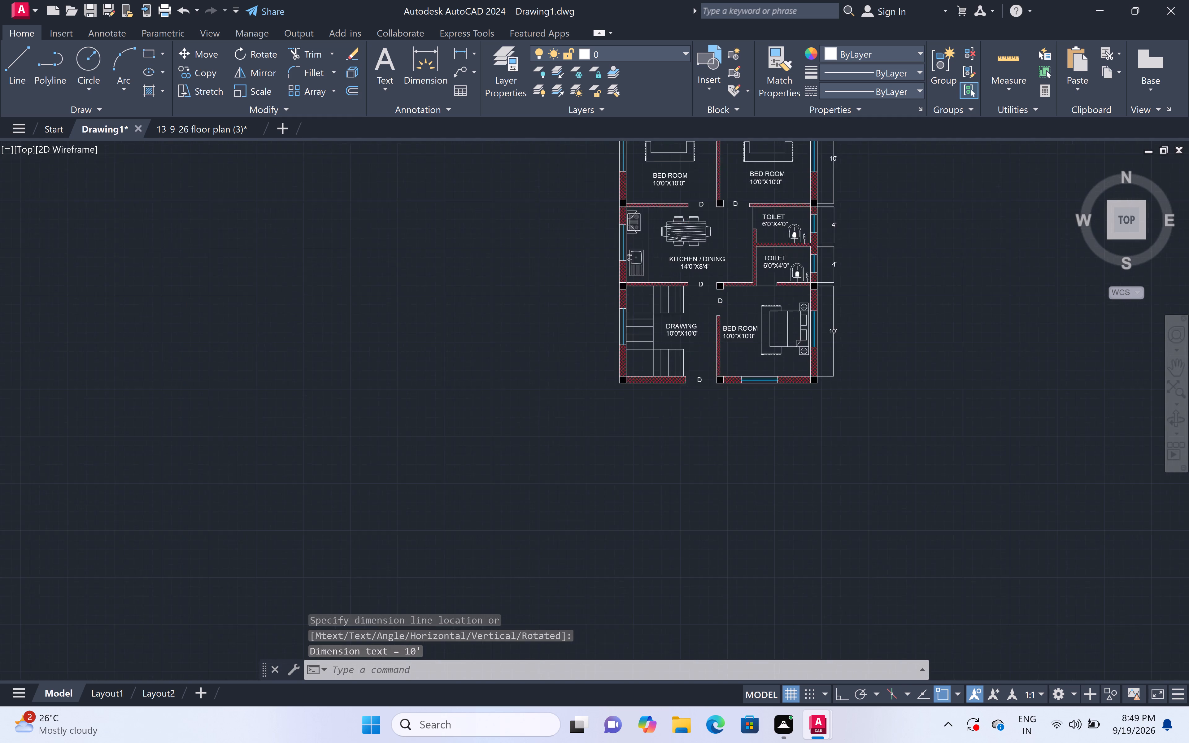
pyautogui.scroll(1, 783, 416)
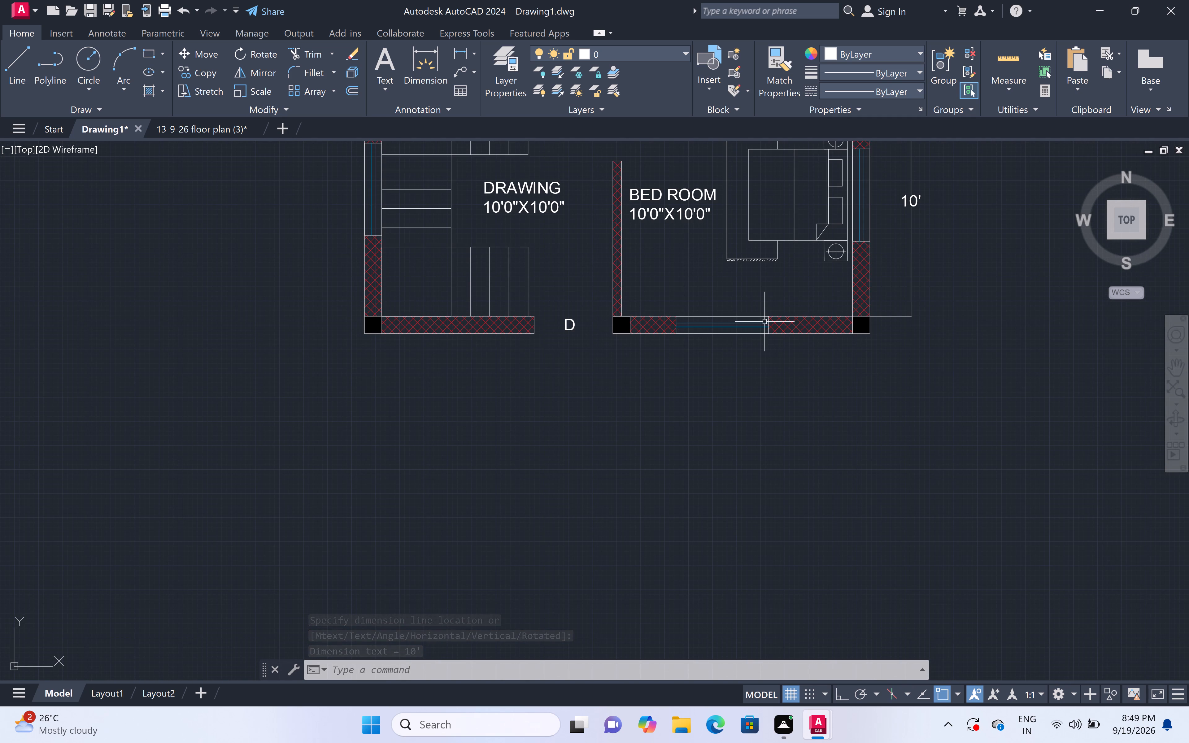
pyautogui.press('space')
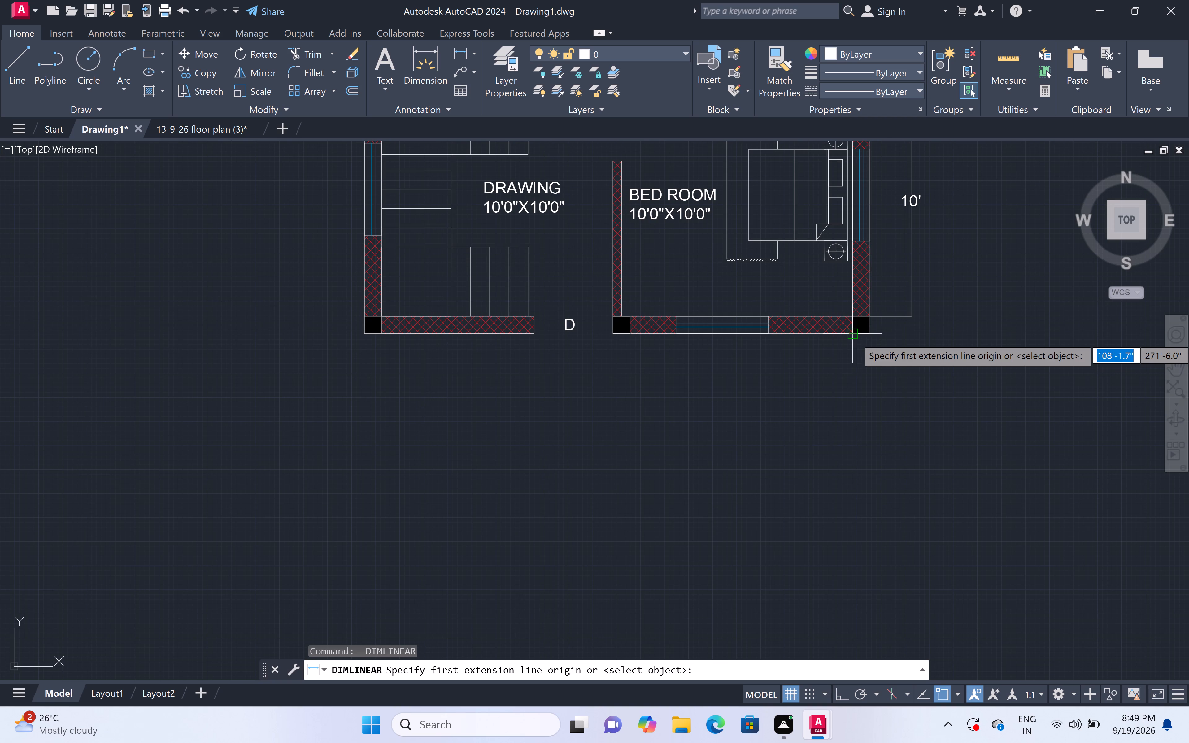
pyautogui.doubleClick(855, 337)
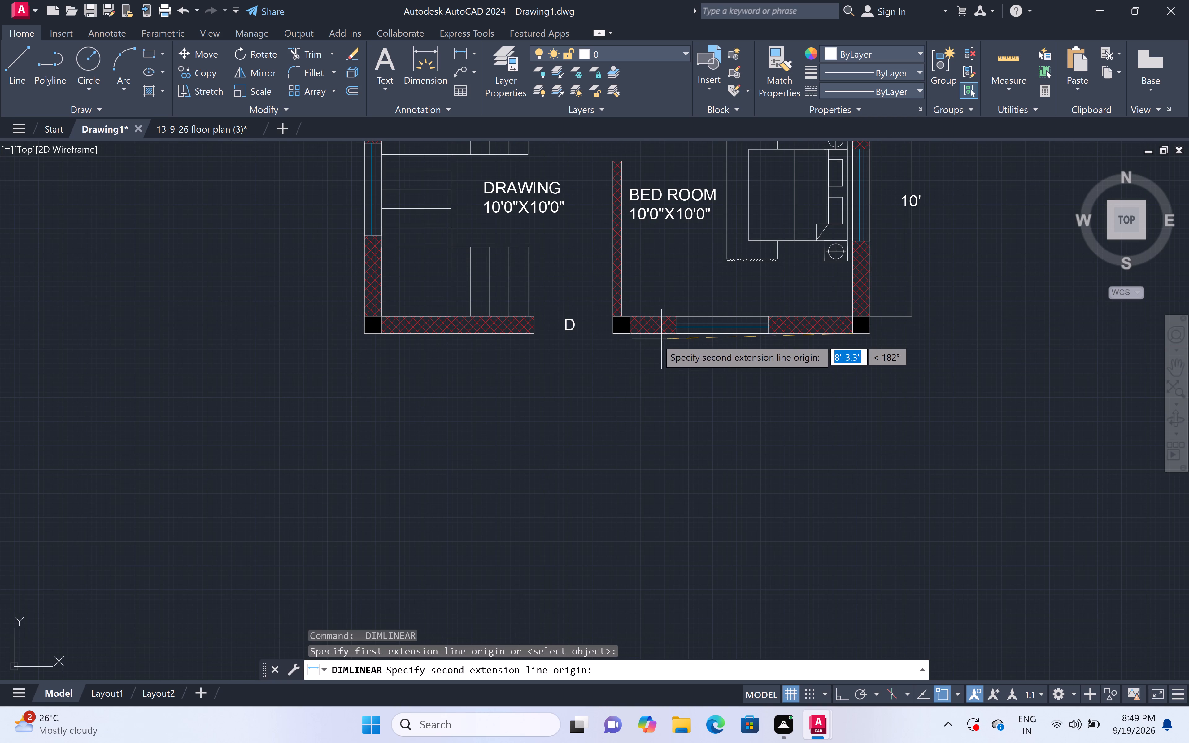
pyautogui.click(620, 334)
pyautogui.click(623, 374)
pyautogui.scroll(-3, 629, 318)
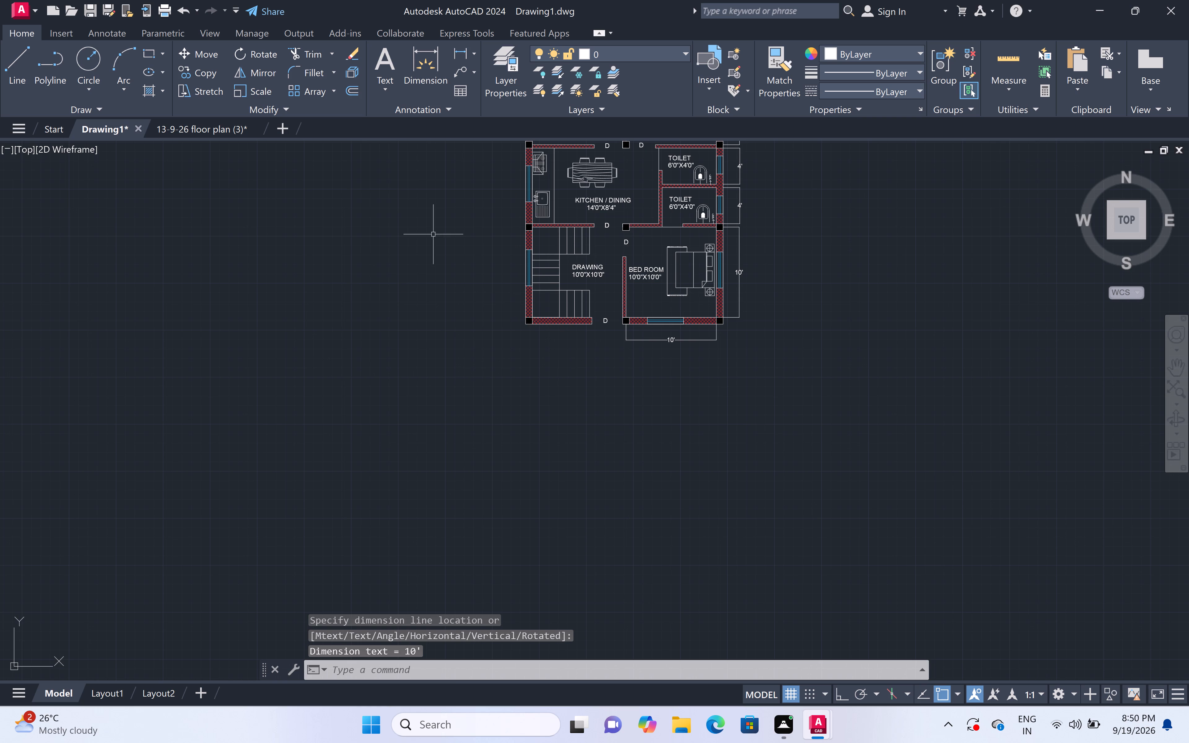
# Add a horizontal linear dimension below the bottom wall for the drawing room, between the facing column edges, aligned with the bedroom's dimension line.
pyautogui.press('space')
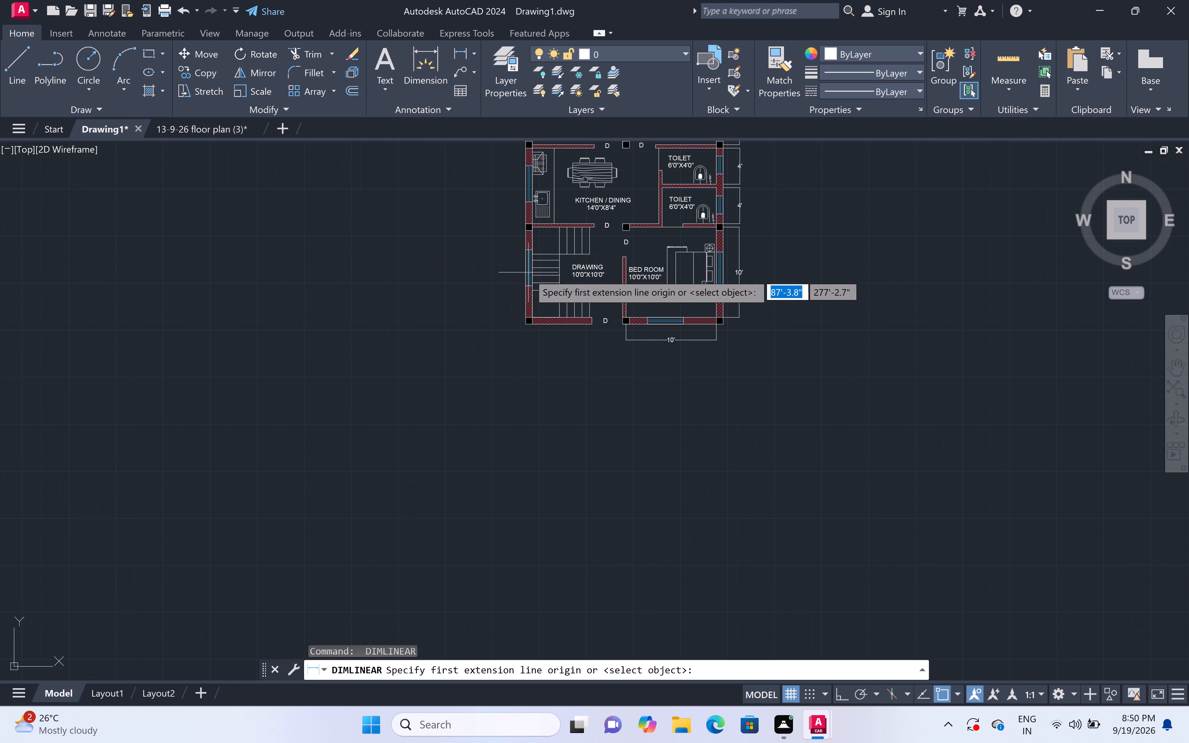
pyautogui.scroll(2, 540, 299)
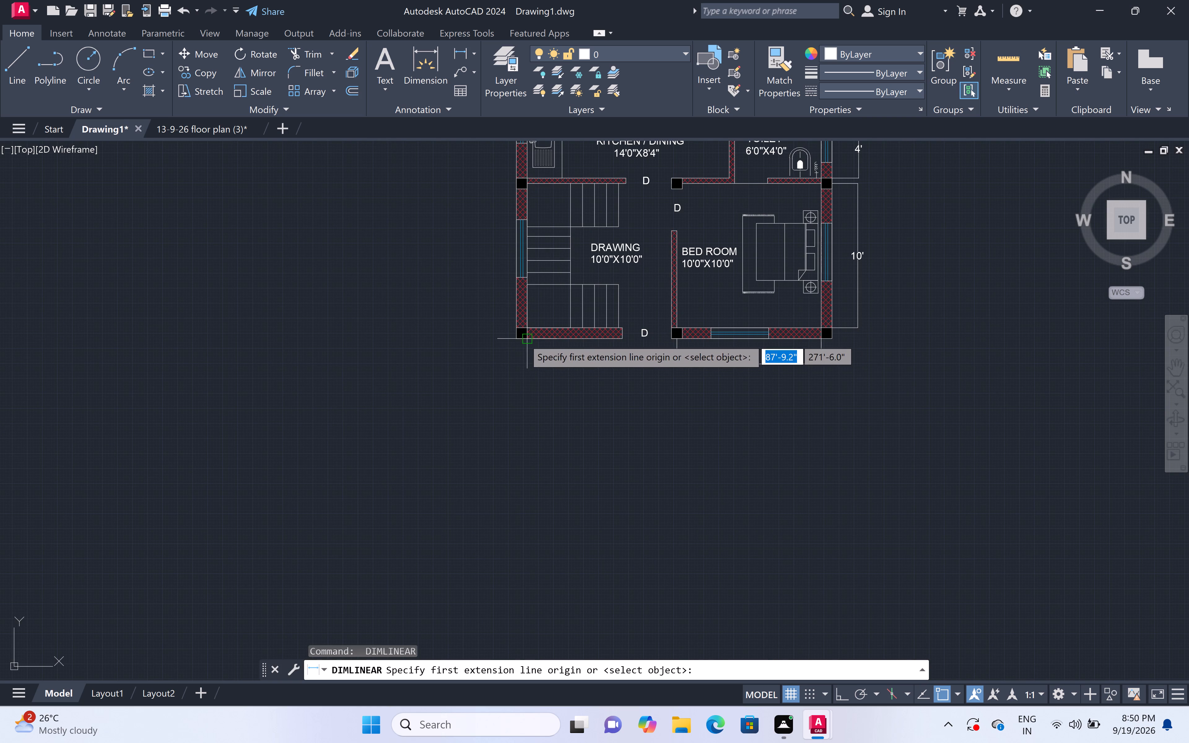
pyautogui.click(524, 339)
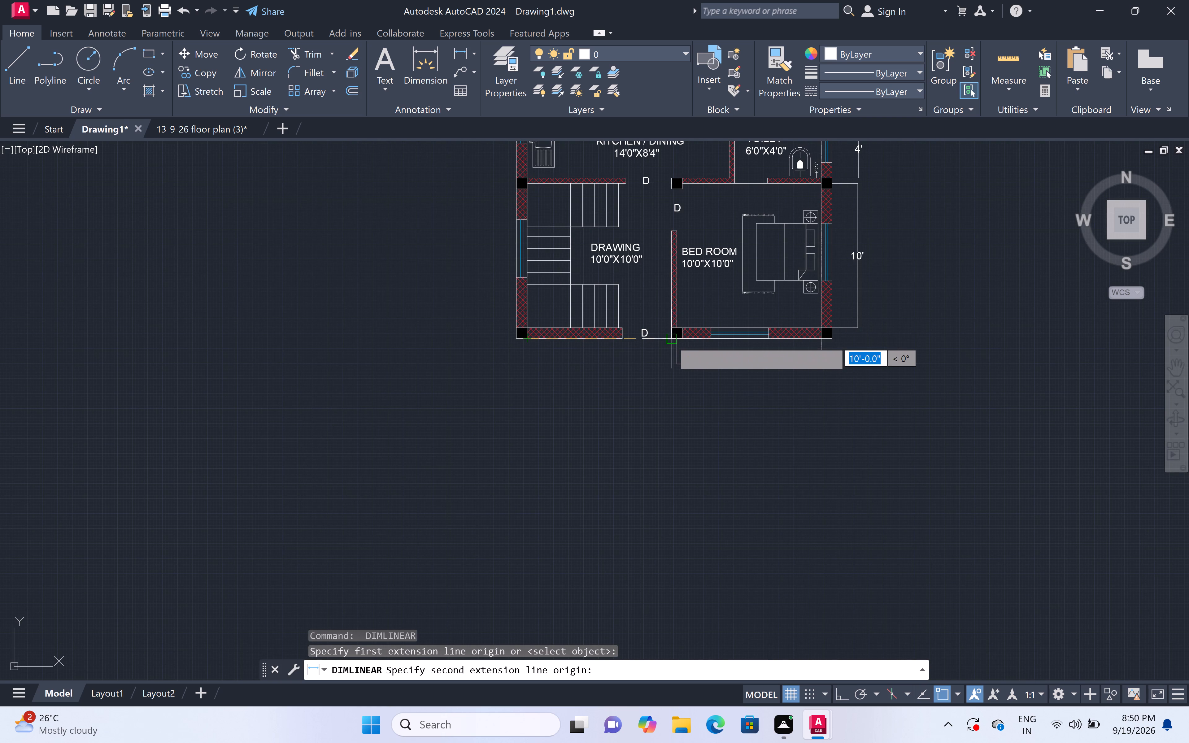
pyautogui.click(671, 338)
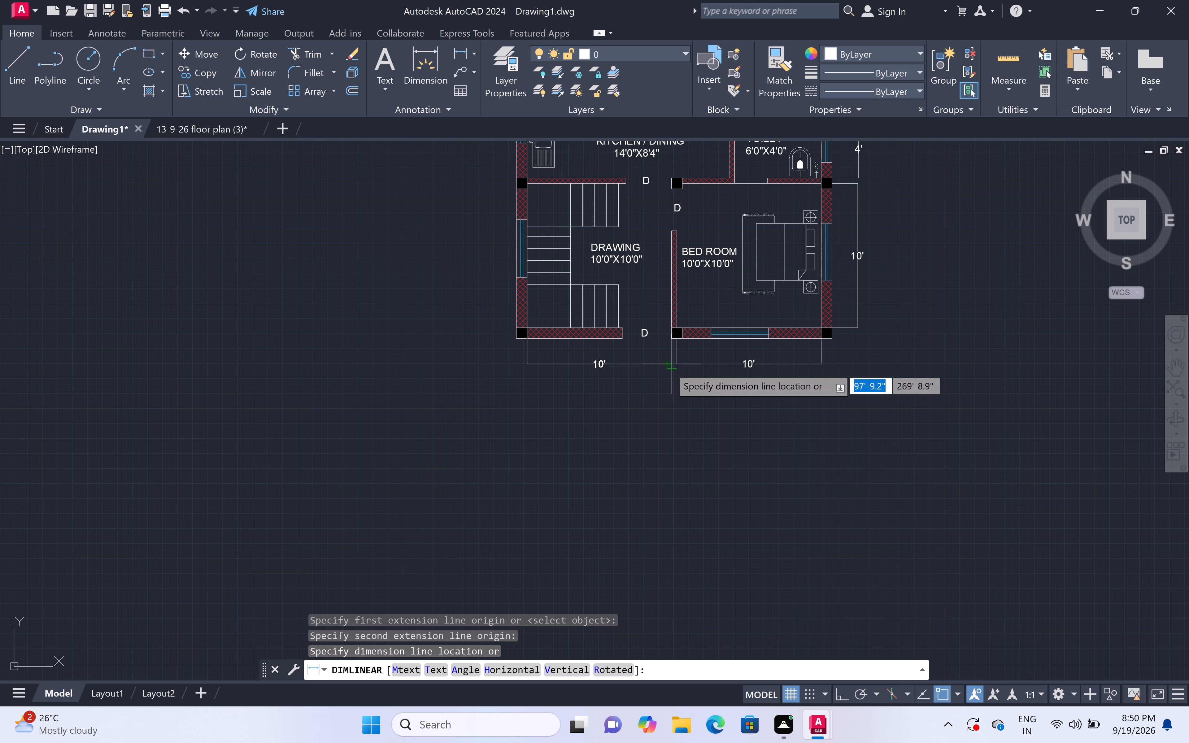
pyautogui.doubleClick(670, 368)
pyautogui.scroll(-3, 672, 319)
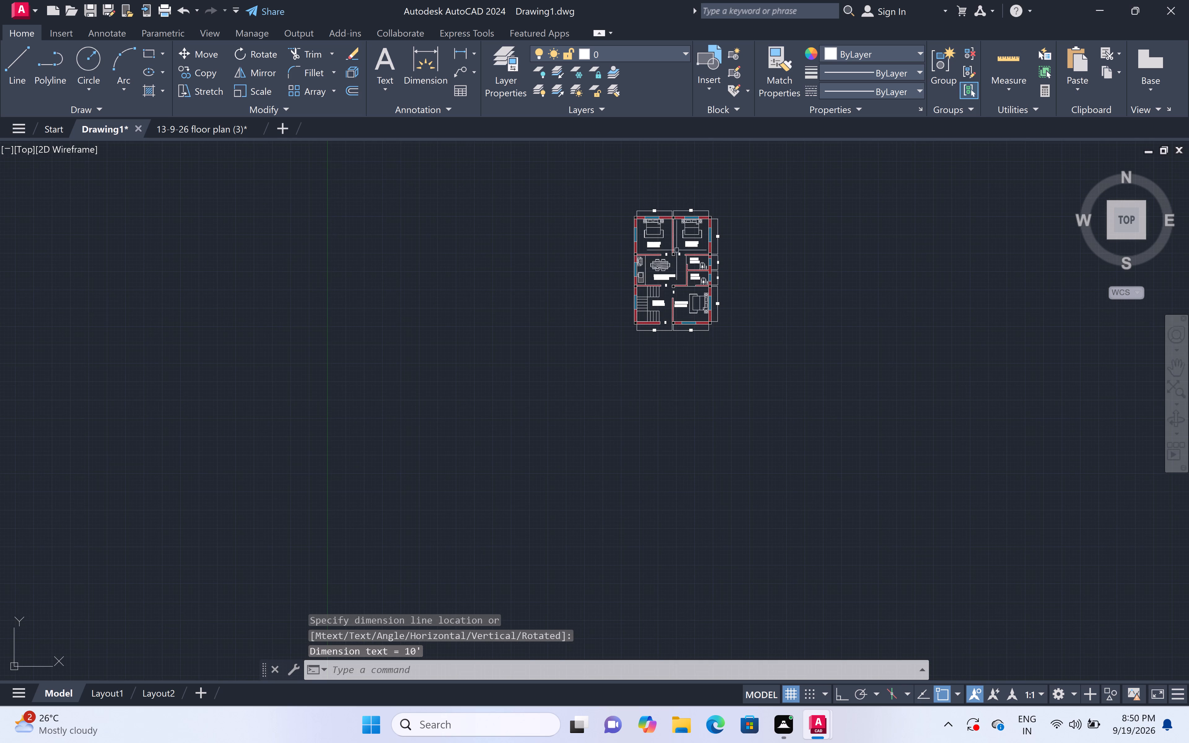
# Add an overall horizontal linear dimension above the two top bedroom dimensions, spanning the building's outer top corners.
pyautogui.scroll(2, 676, 228)
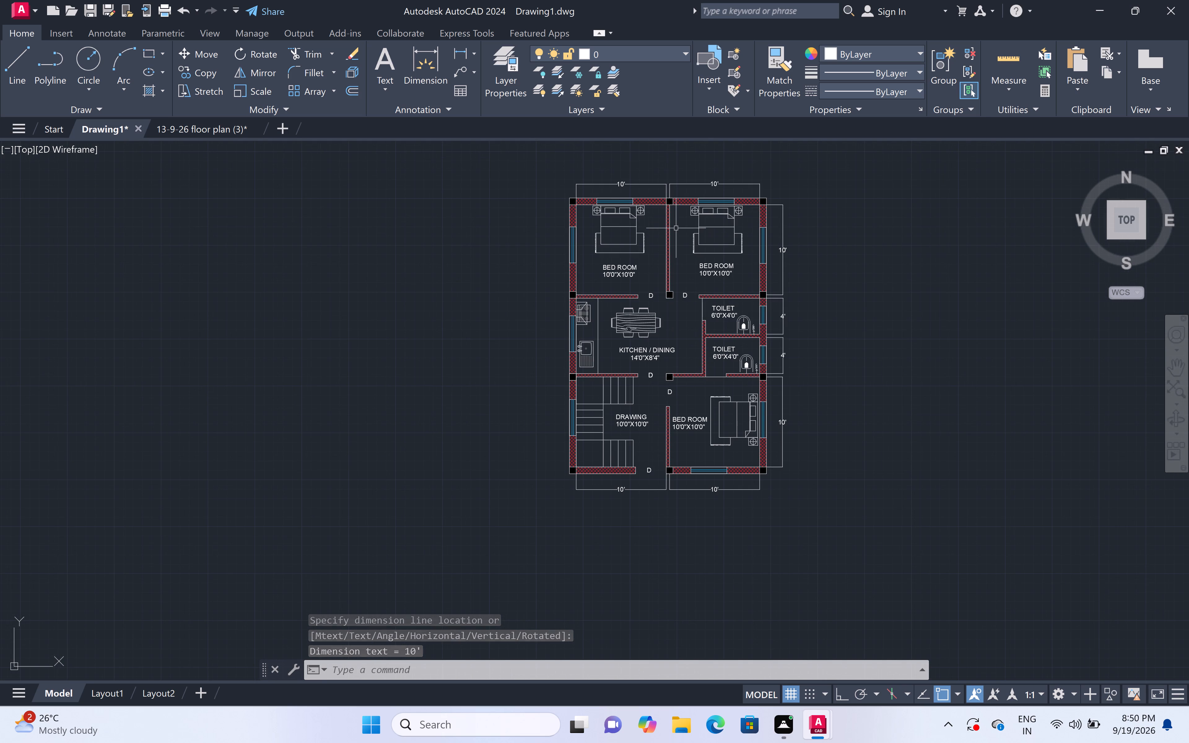
pyautogui.moveTo(676, 228); pyautogui.dragTo(672, 278, button='middle')
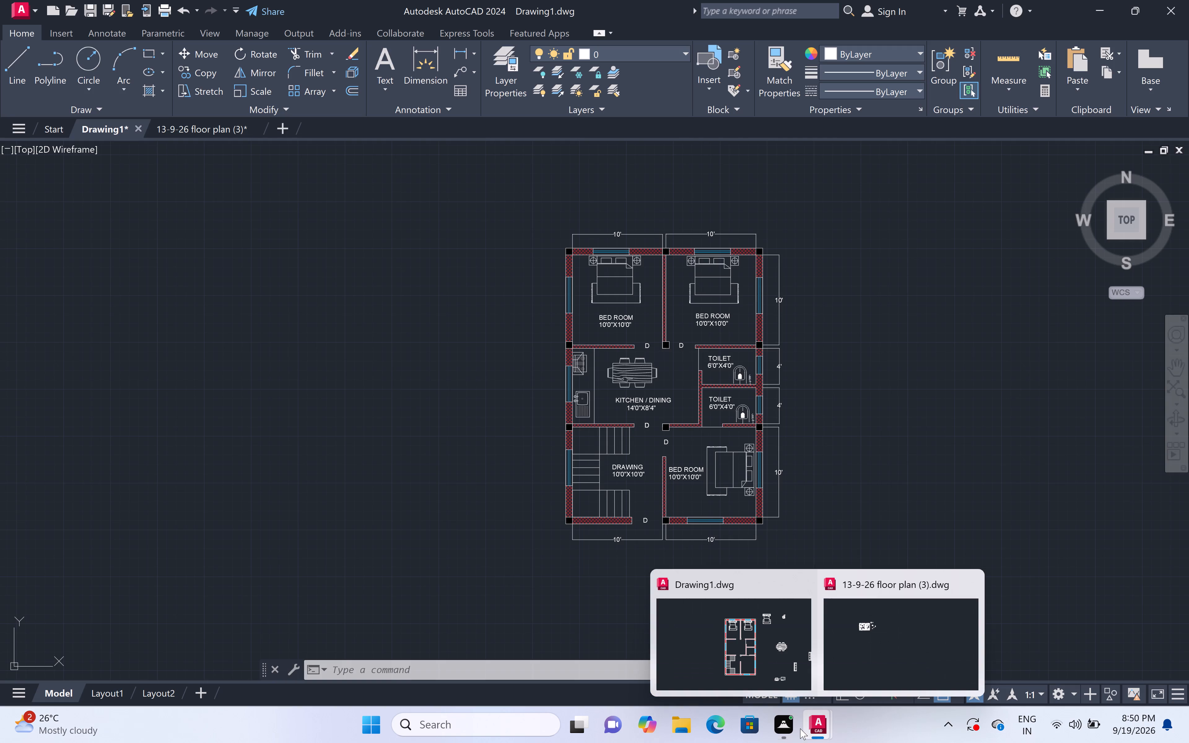
pyautogui.scroll(-1, 710, 444)
pyautogui.scroll(1, 713, 441)
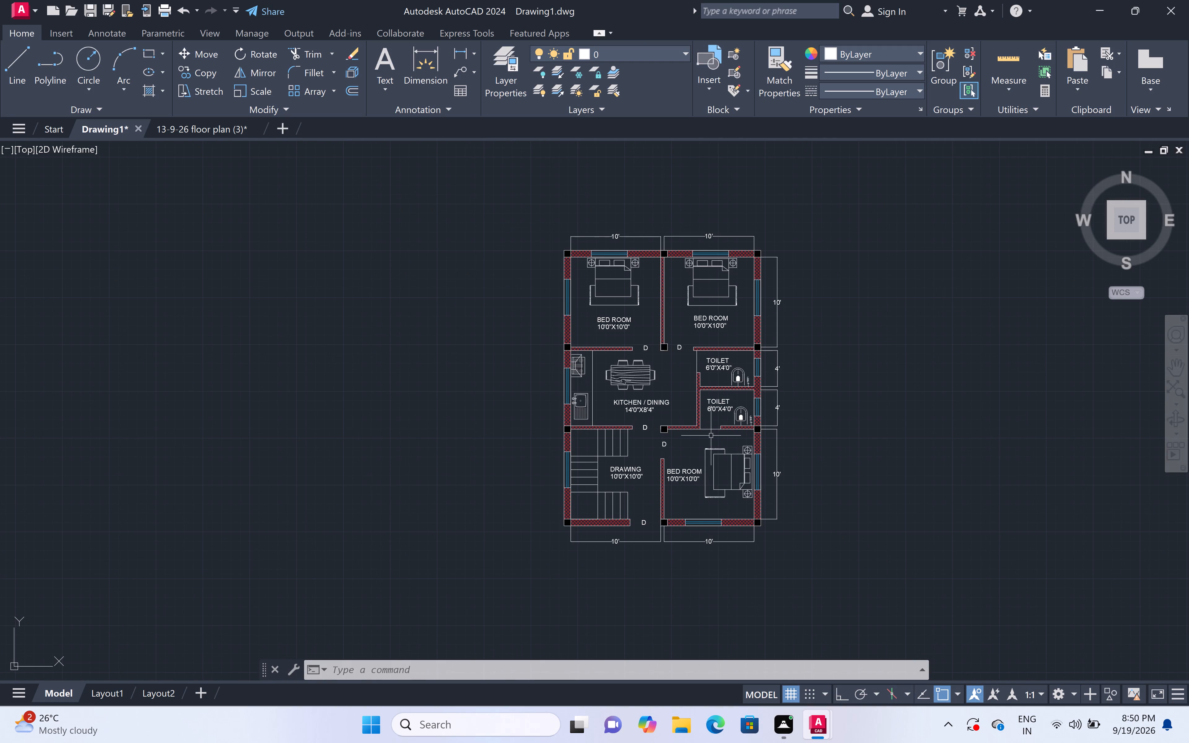
pyautogui.scroll(1, 669, 162)
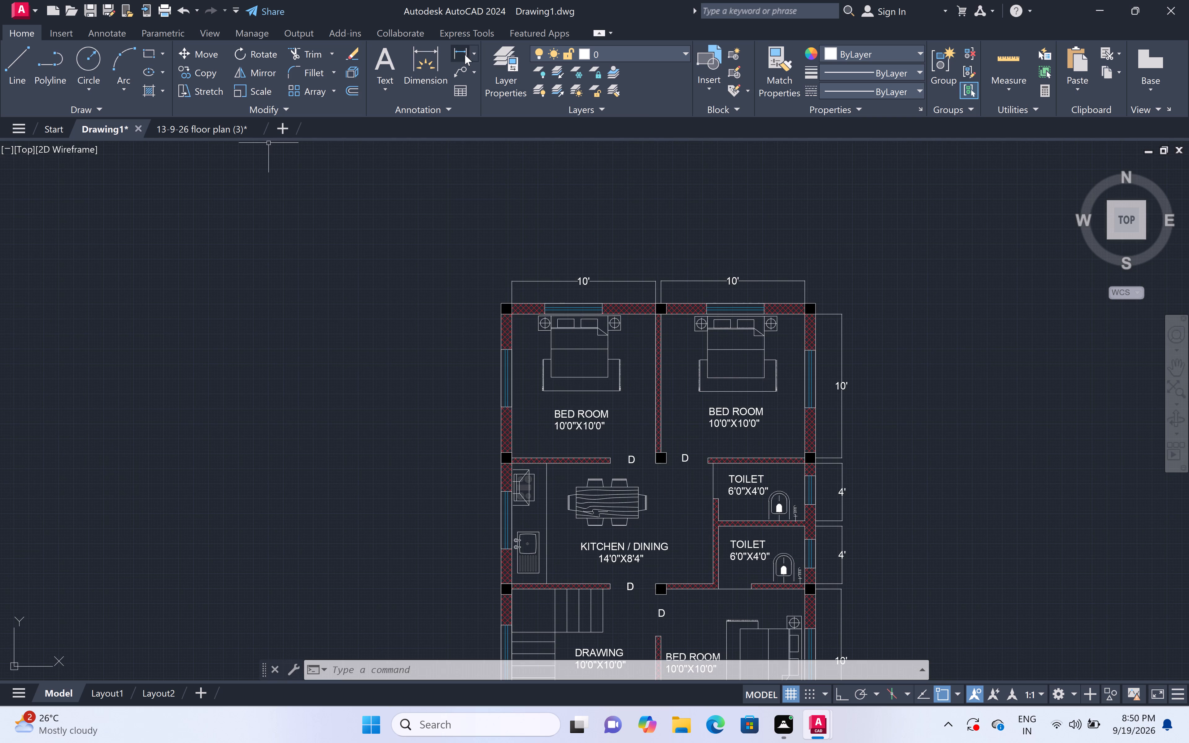
pyautogui.click(475, 52)
pyautogui.doubleClick(478, 83)
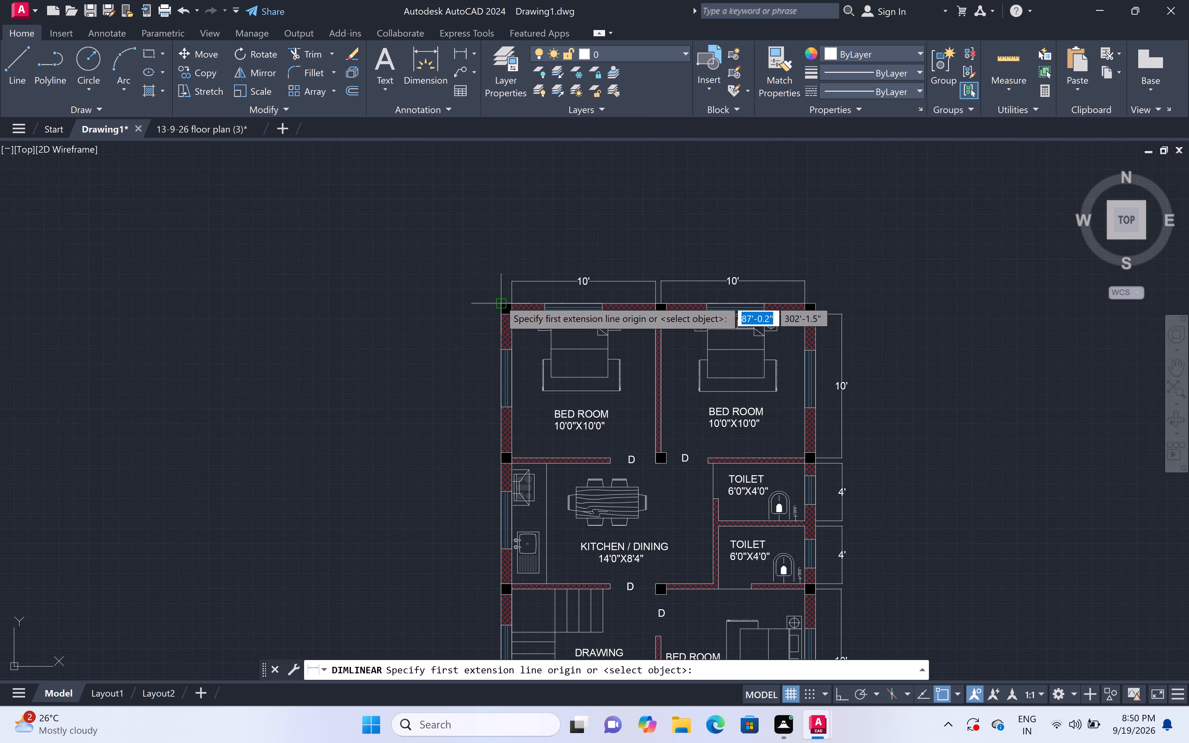
pyautogui.click(500, 300)
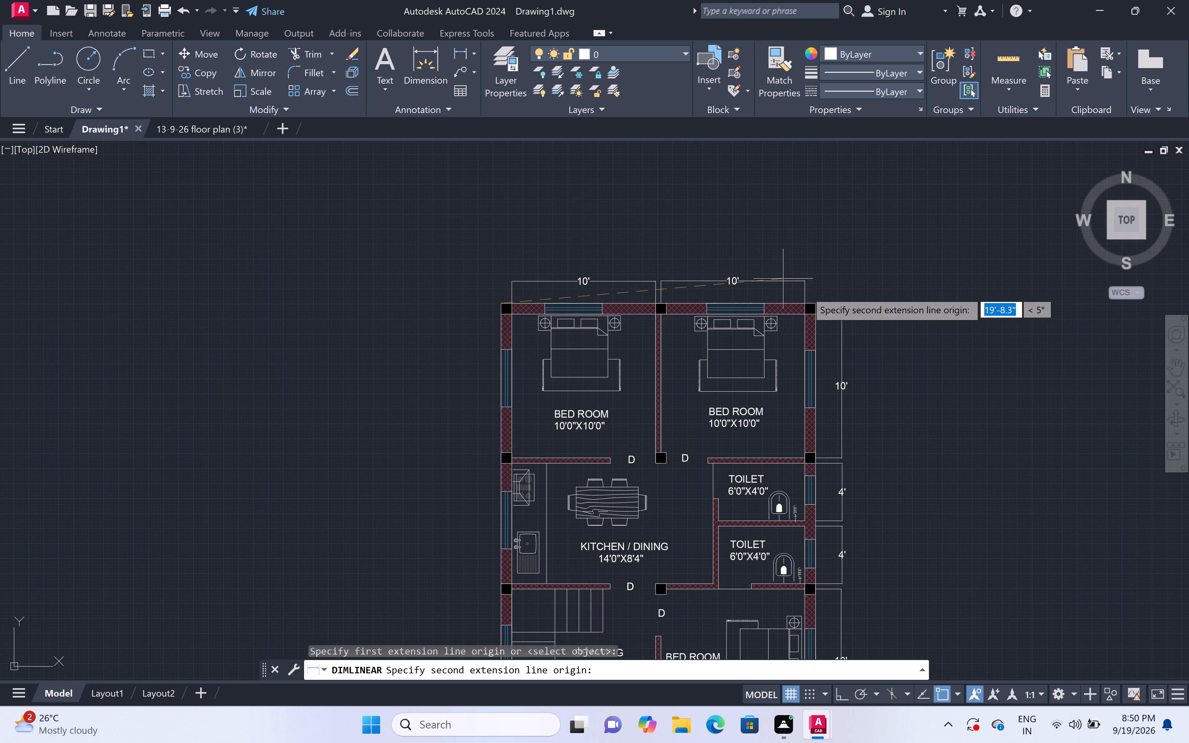
pyautogui.click(817, 299)
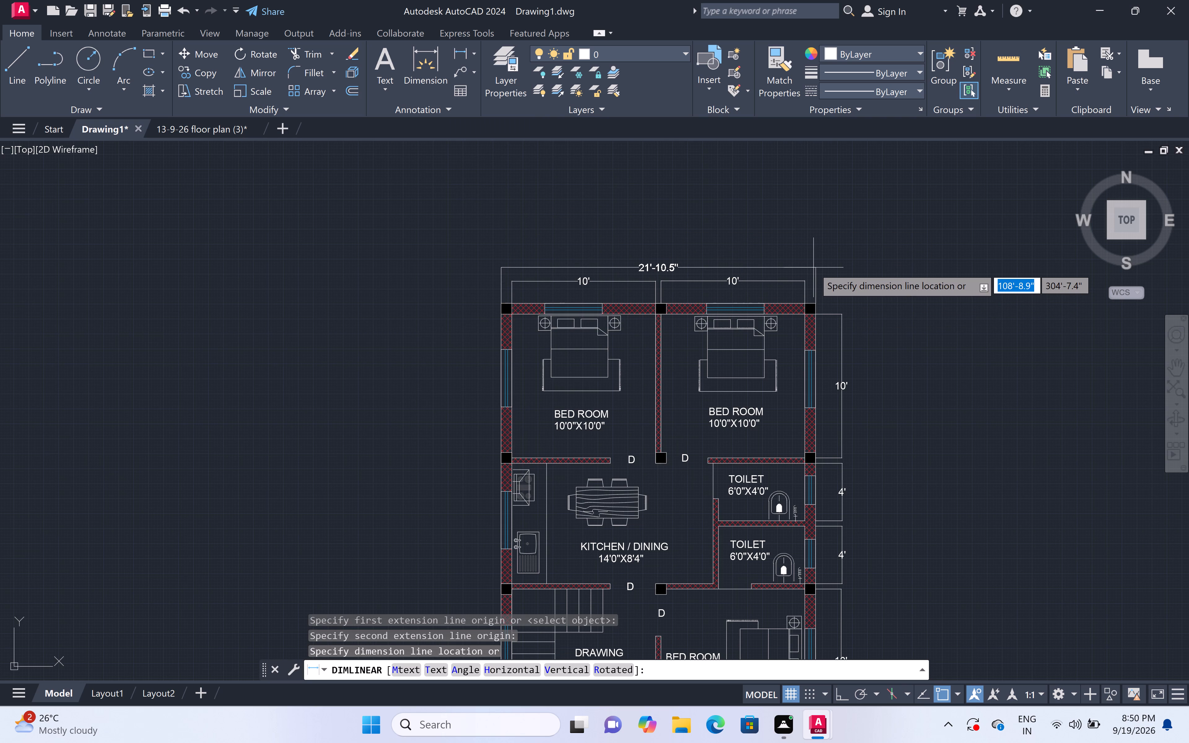
pyautogui.doubleClick(813, 267)
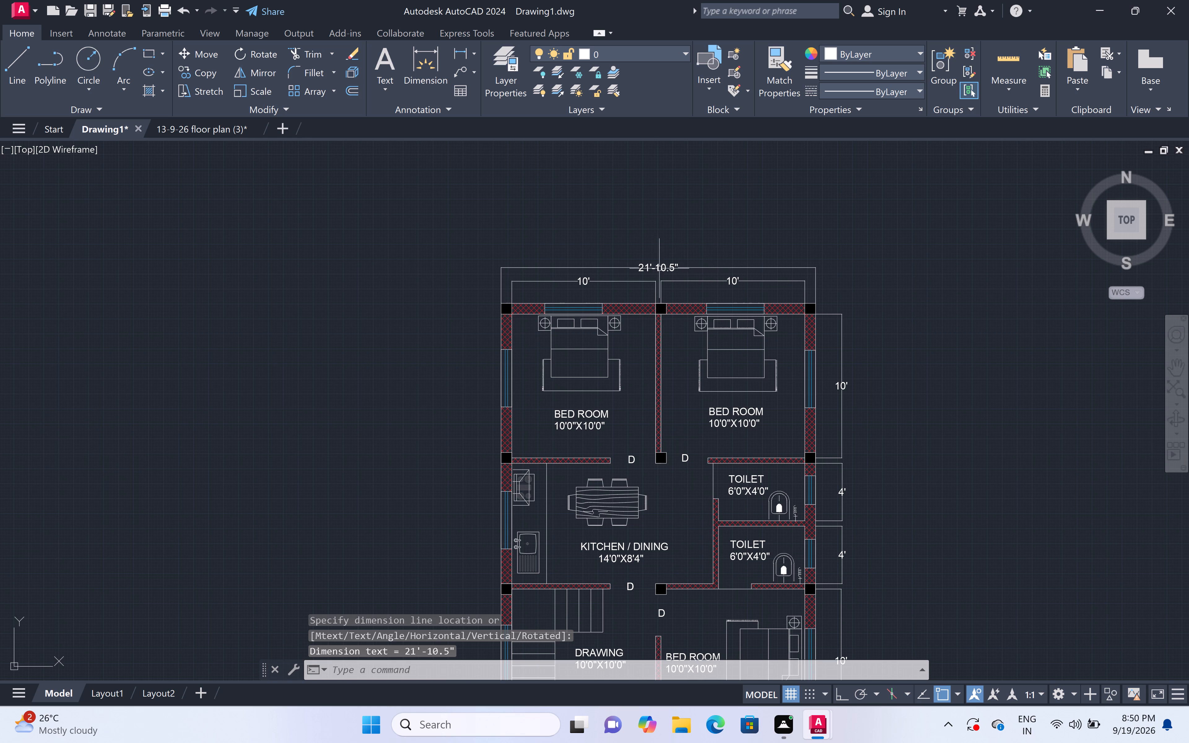
# Change the text of the overall width dimension above the plan to 21'-10".
pyautogui.scroll(5, 661, 271)
pyautogui.click(683, 260)
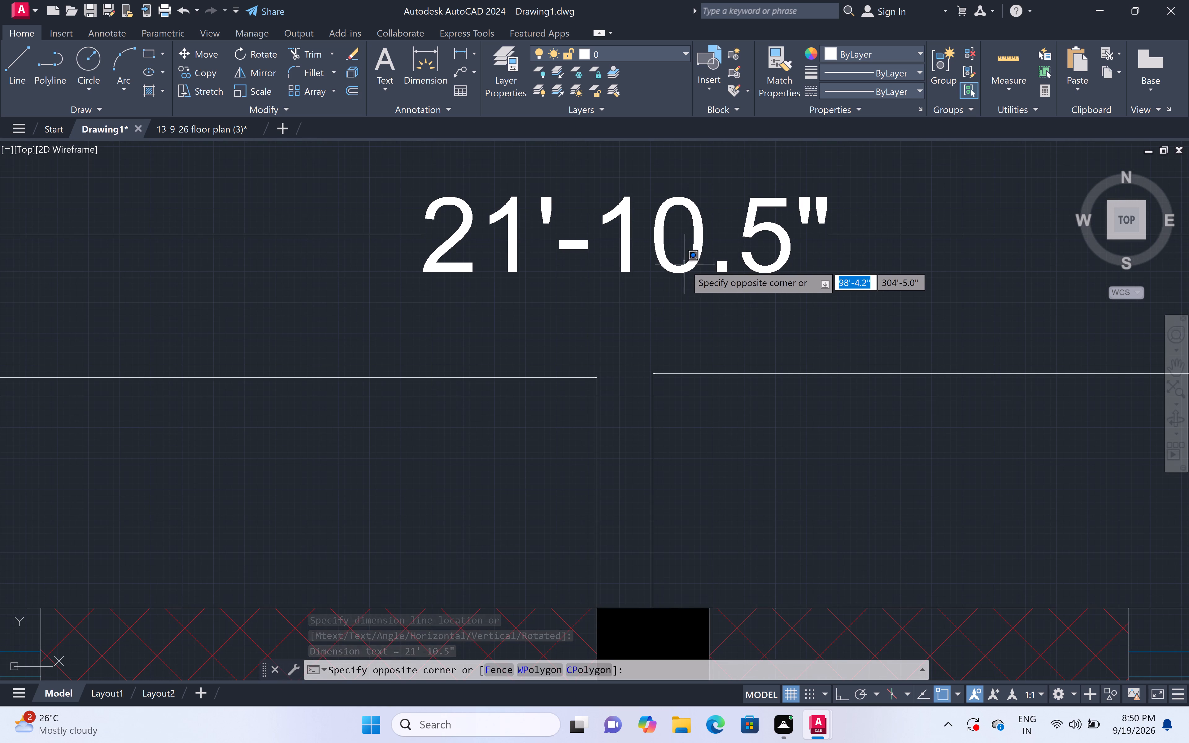
pyautogui.tripleClick(687, 270)
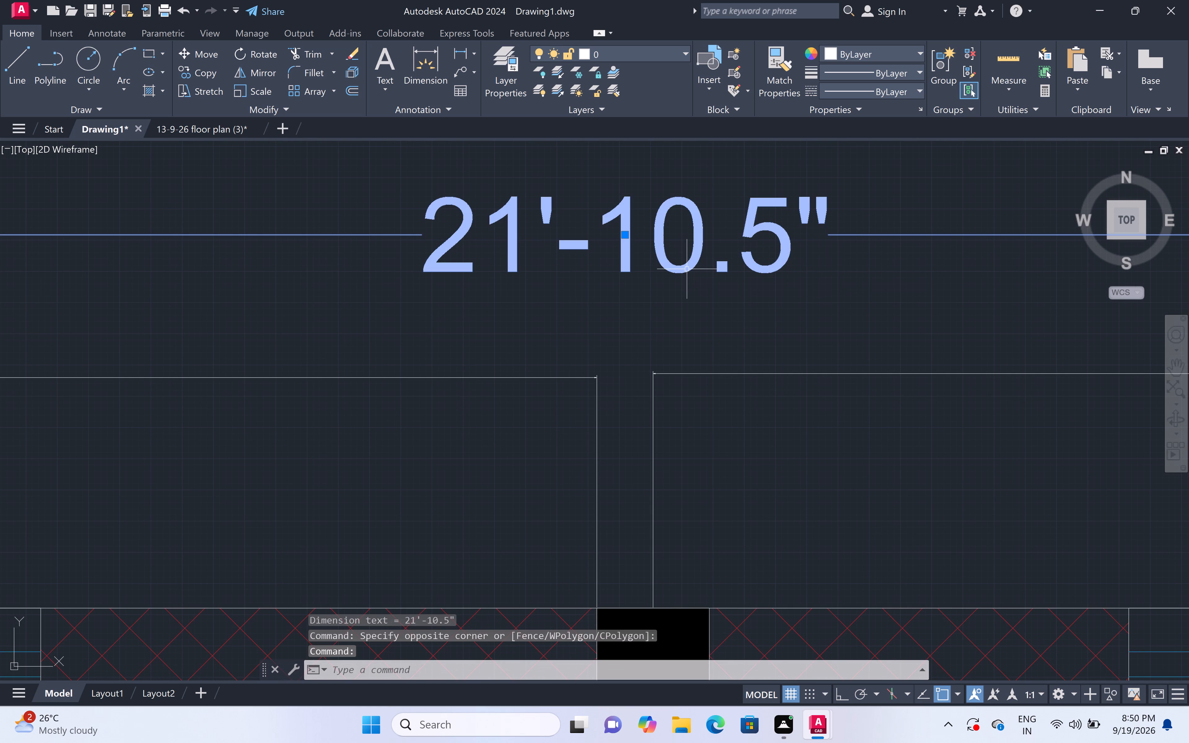
pyautogui.click(687, 269)
pyautogui.doubleClick(687, 269)
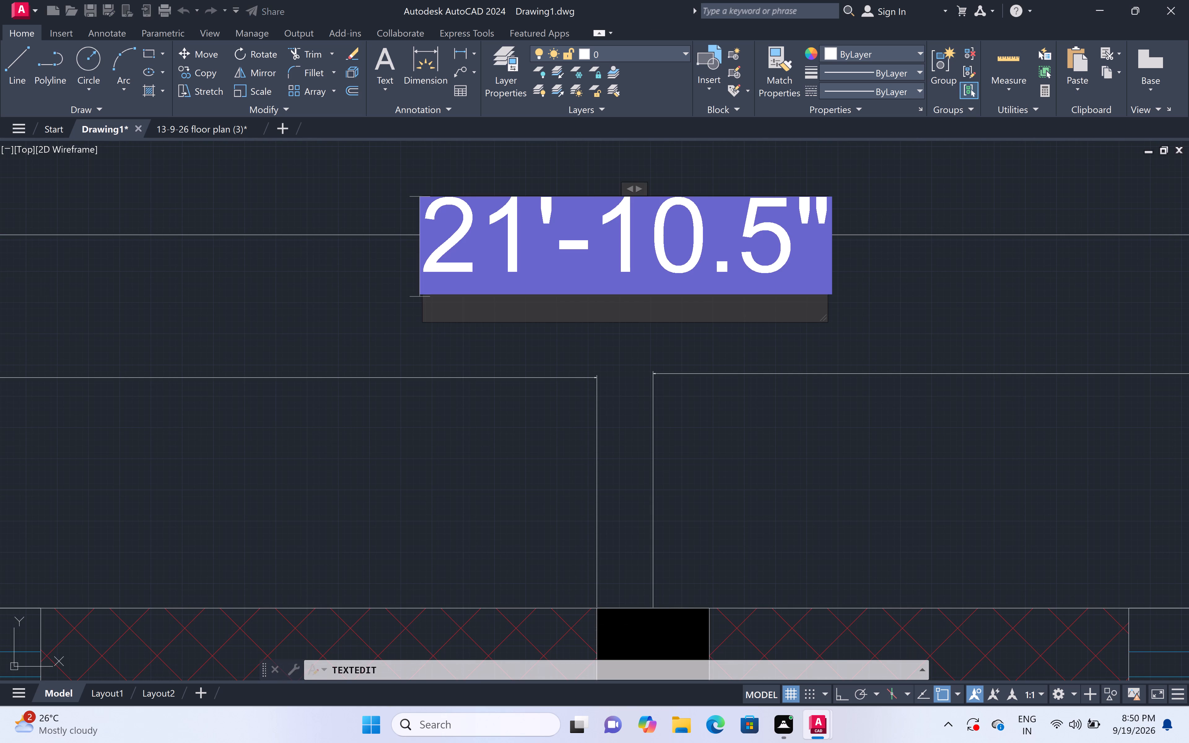
pyautogui.click(805, 246)
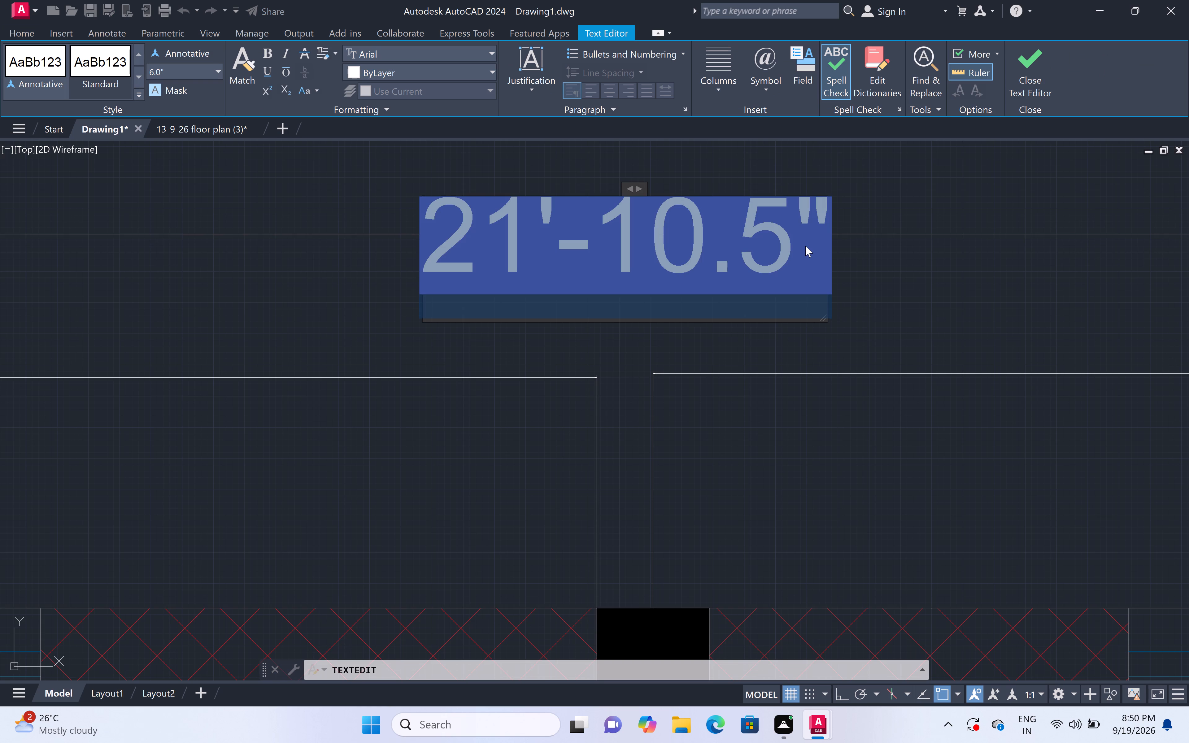
pyautogui.press('BackSpace')
pyautogui.write("21'")
pyautogui.press('-')
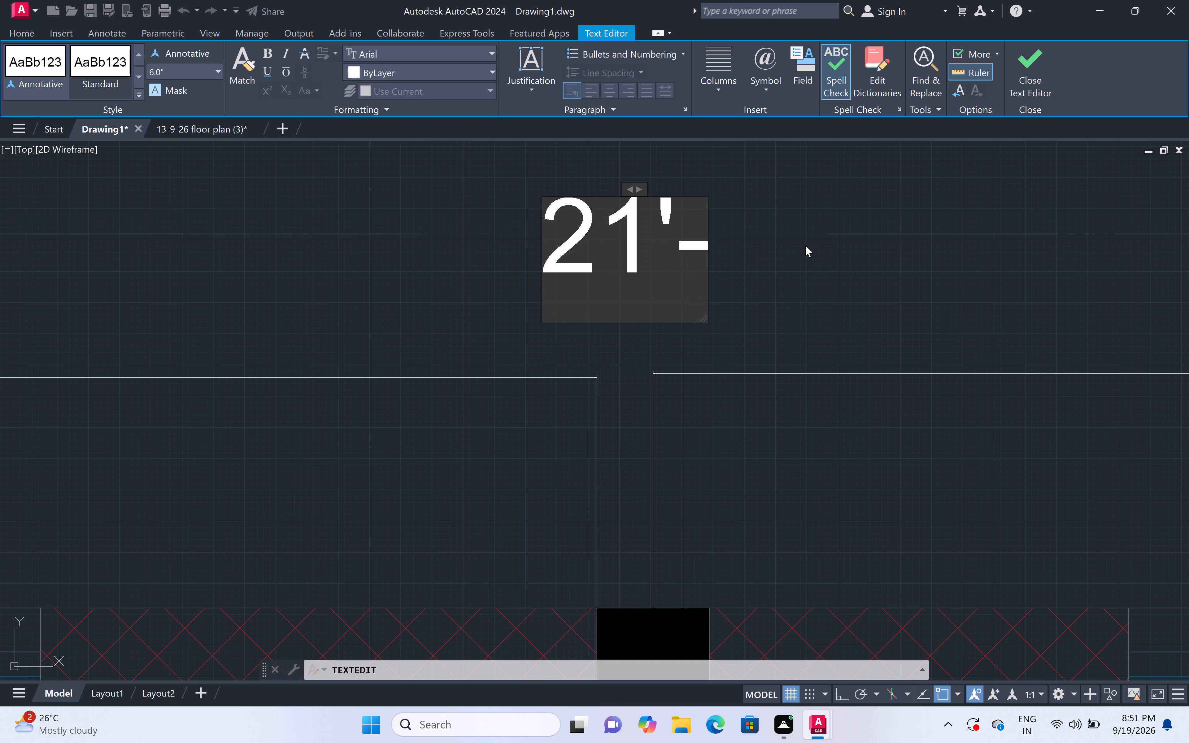
pyautogui.write('10')
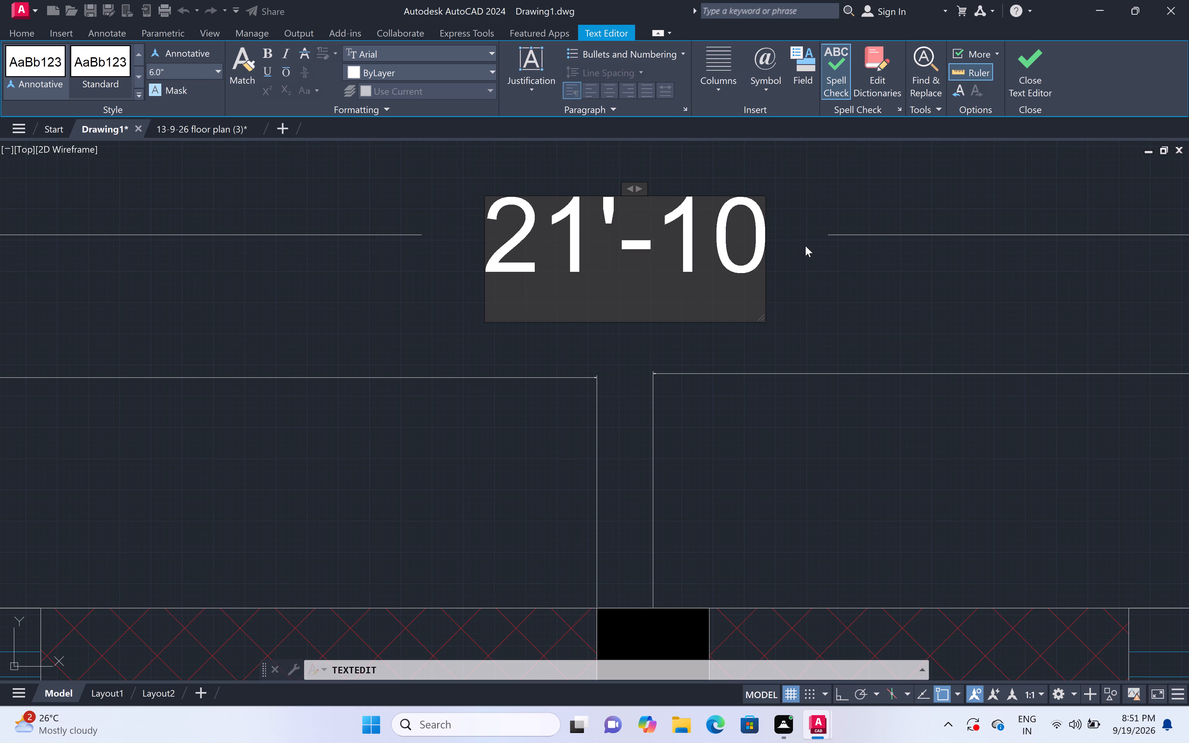
pyautogui.hotkey('shift', '"')
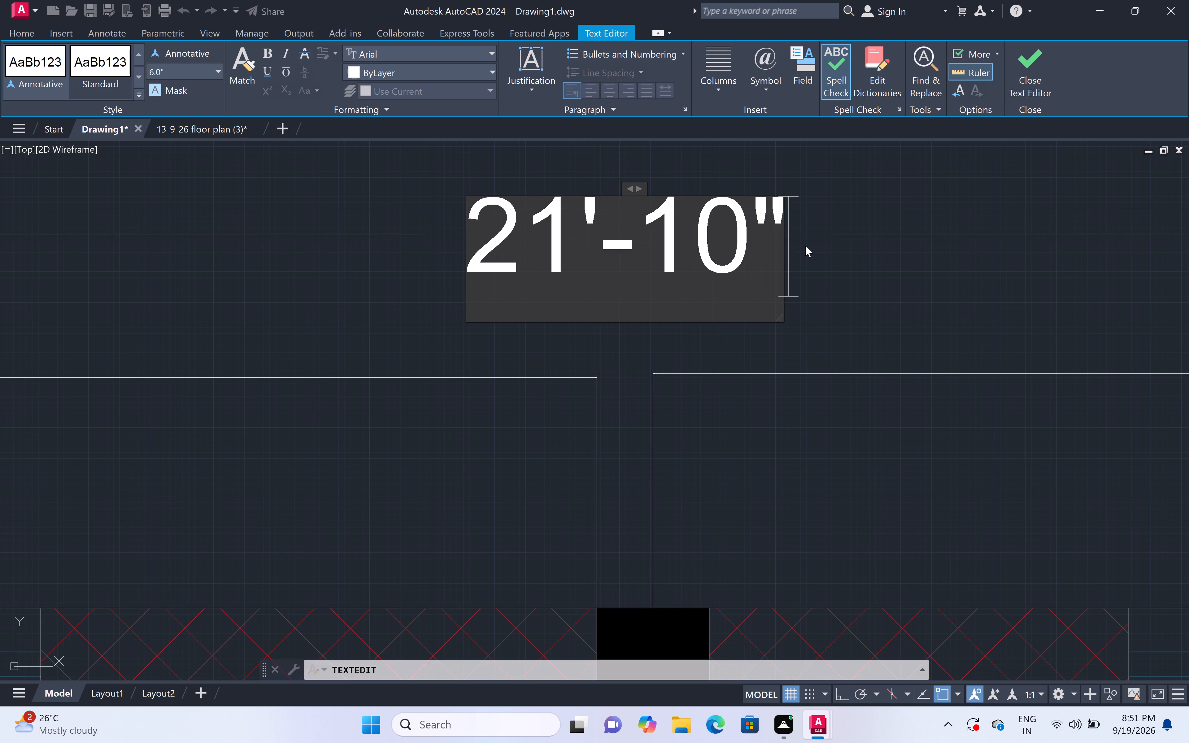
pyautogui.click(807, 244)
pyautogui.scroll(-2, 809, 245)
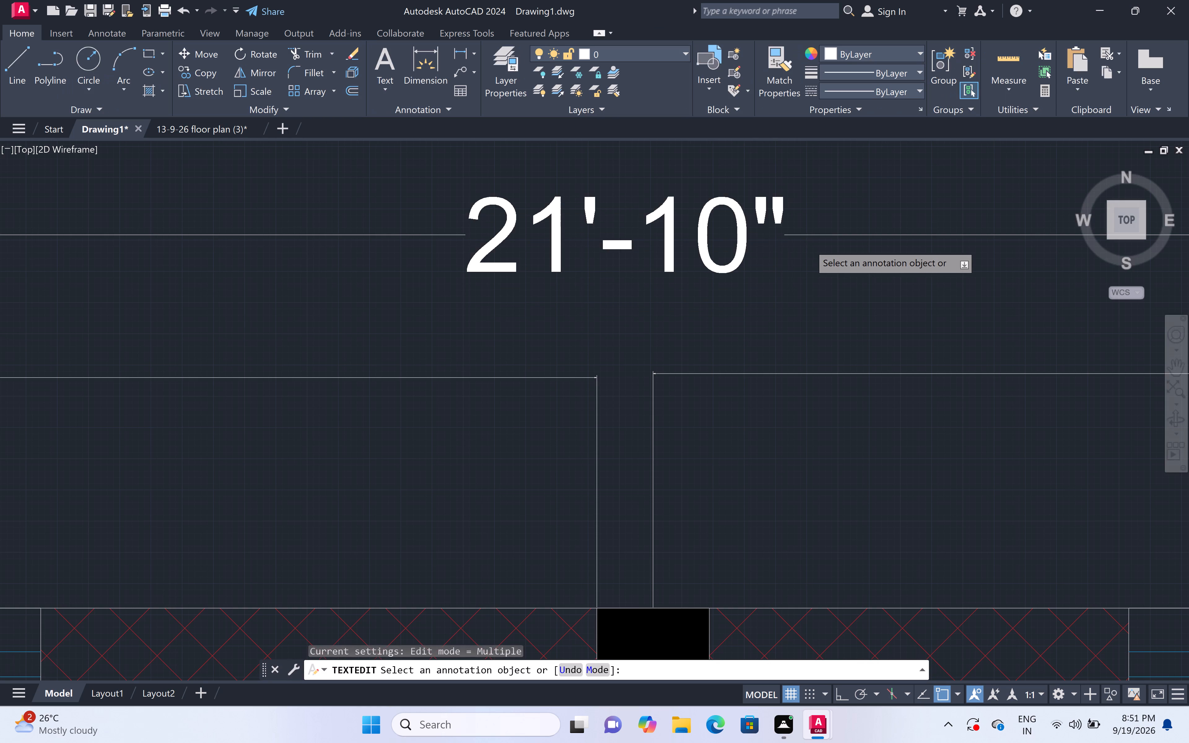
pyautogui.scroll(-4, 809, 245)
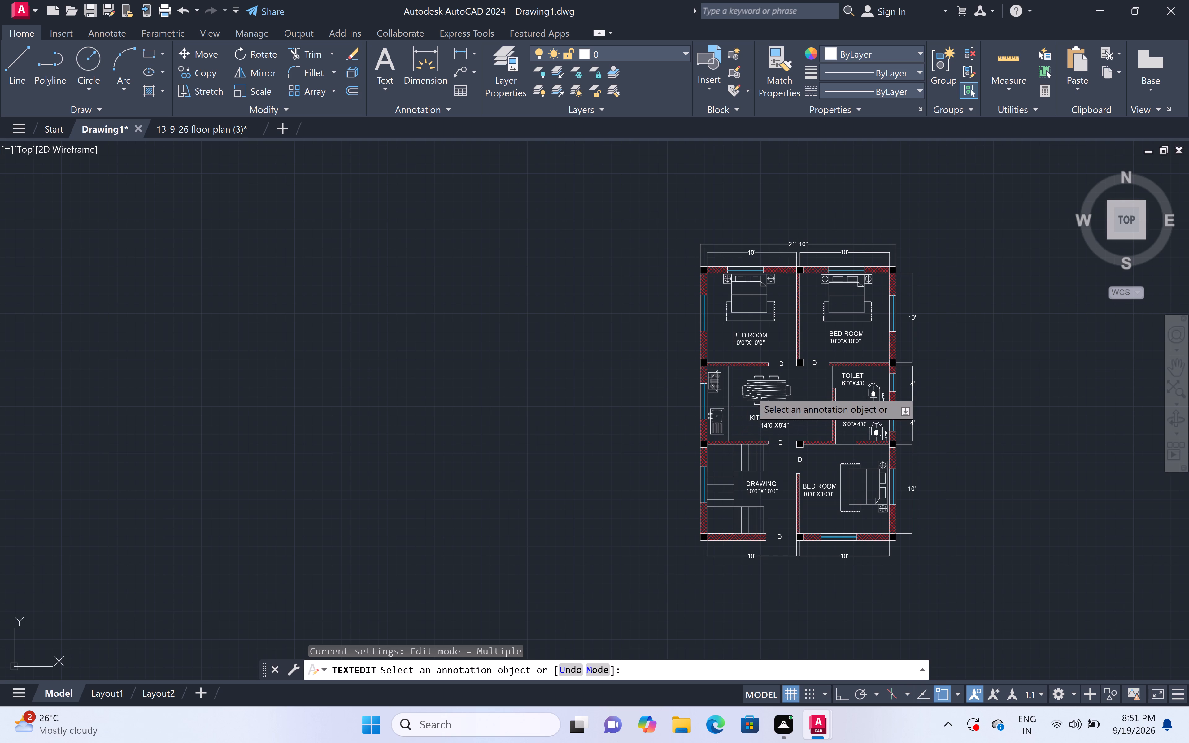
pyautogui.press('Escape')
# Add a vertical linear dimension outside the left wall for the upper-left bedroom, from the corner column's lower edge to the next column's midpoint.
pyautogui.scroll(1, 681, 265)
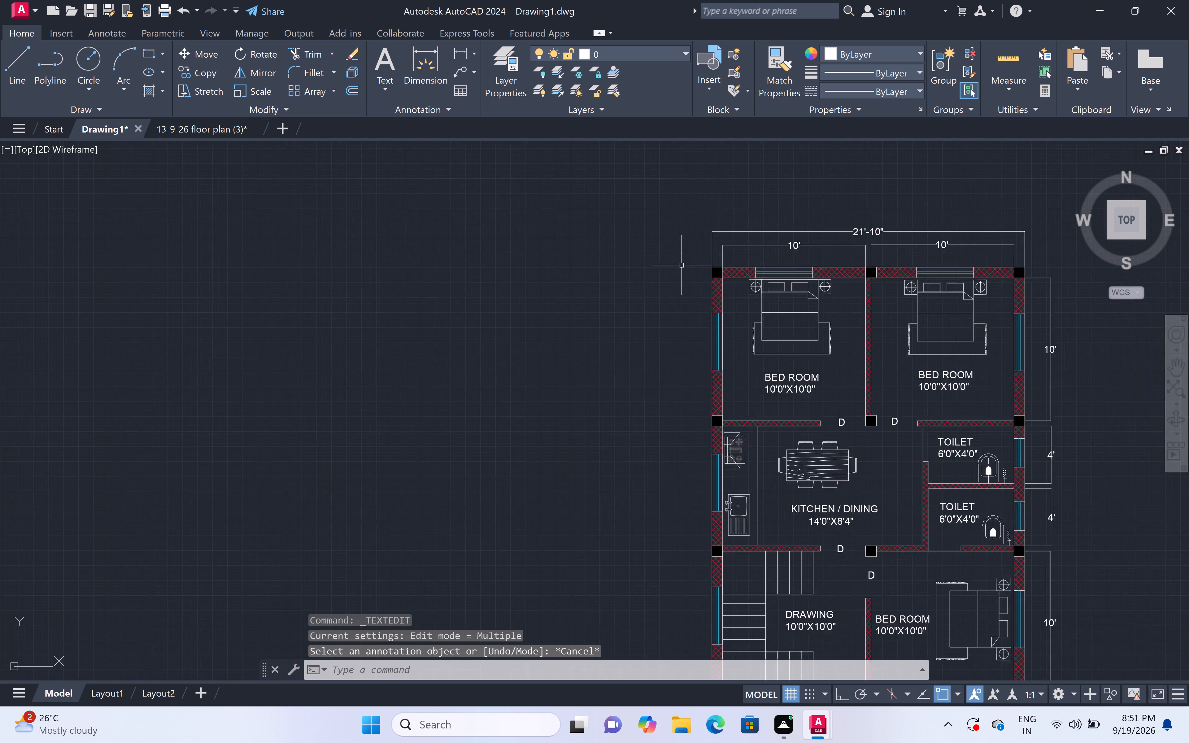
pyautogui.scroll(1, 682, 265)
pyautogui.press('space')
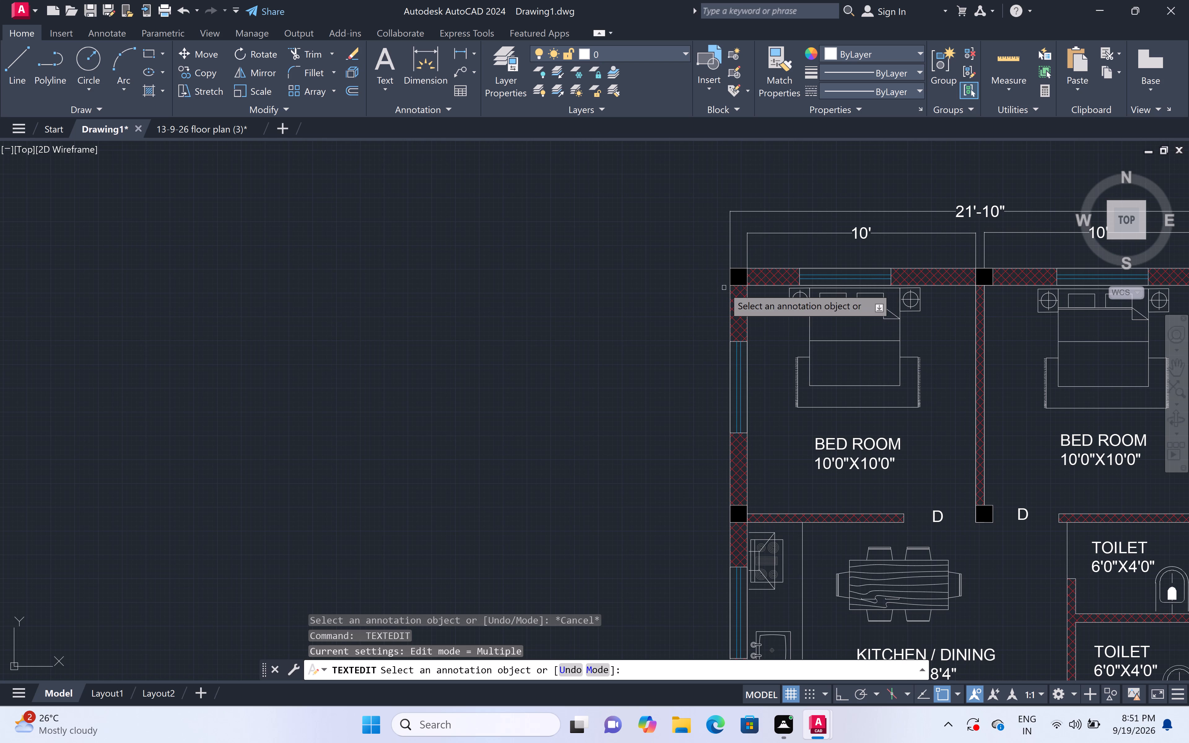
pyautogui.press('Escape')
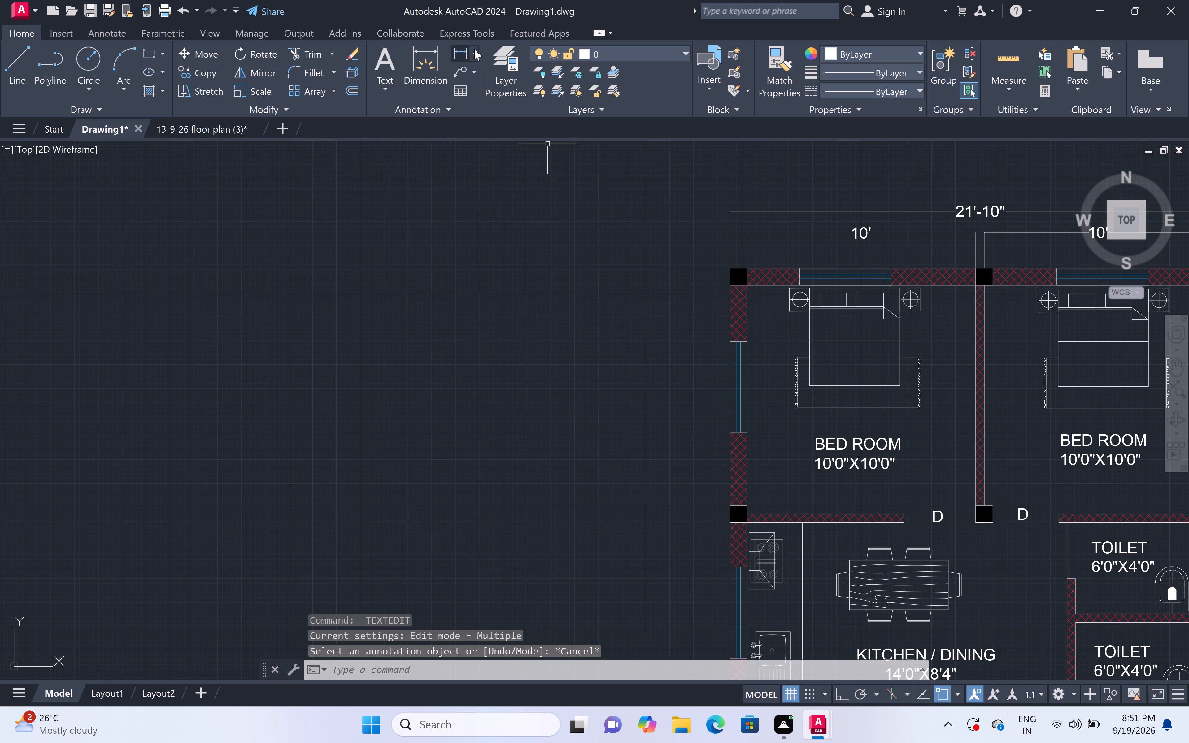
pyautogui.click(473, 49)
pyautogui.click(489, 82)
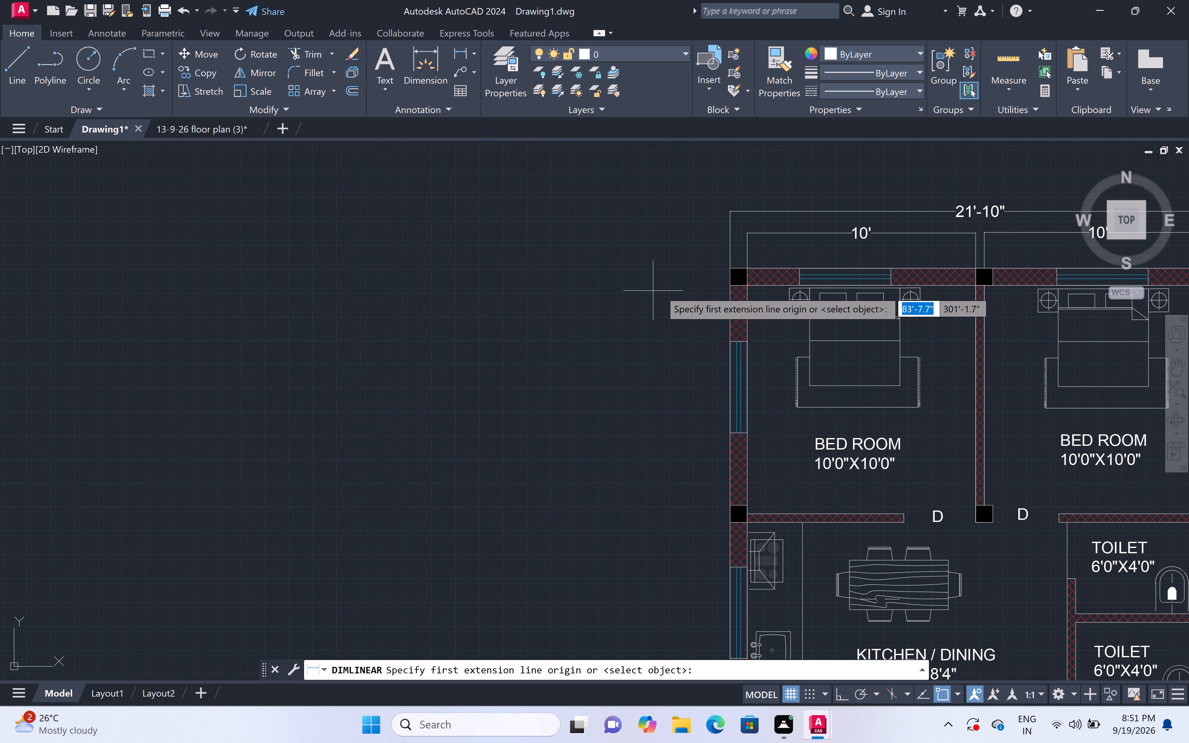
pyautogui.click(732, 288)
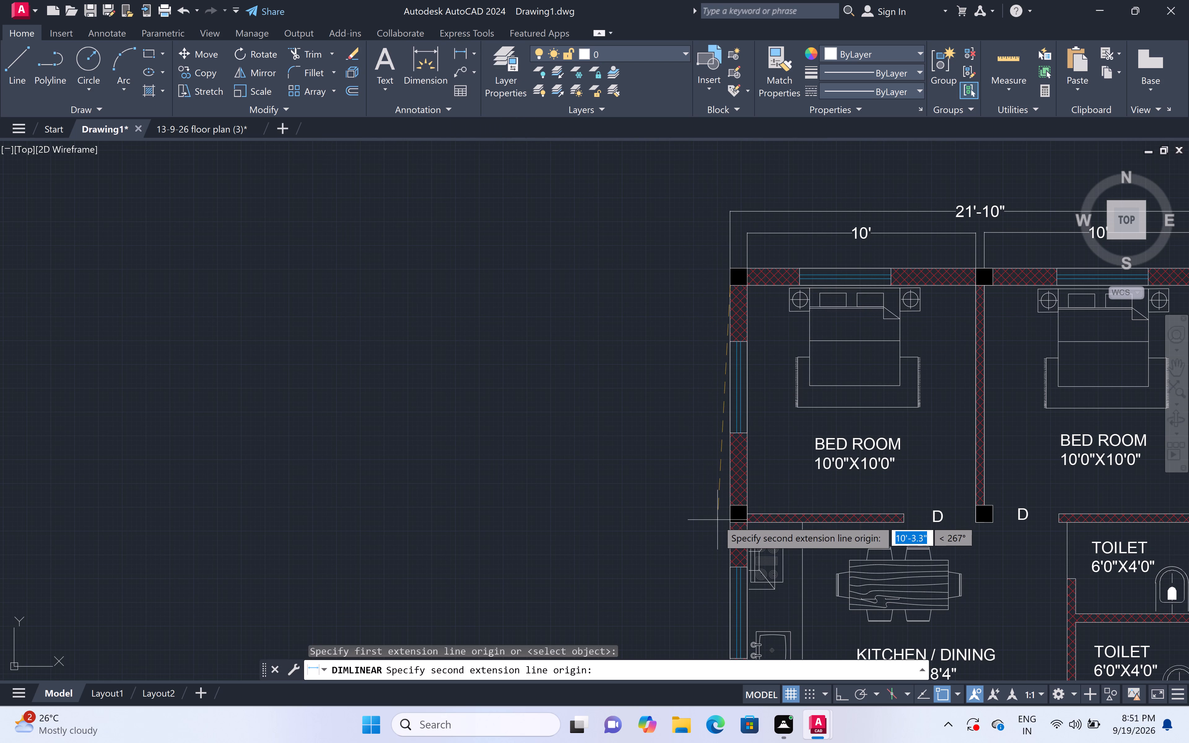
pyautogui.click(727, 515)
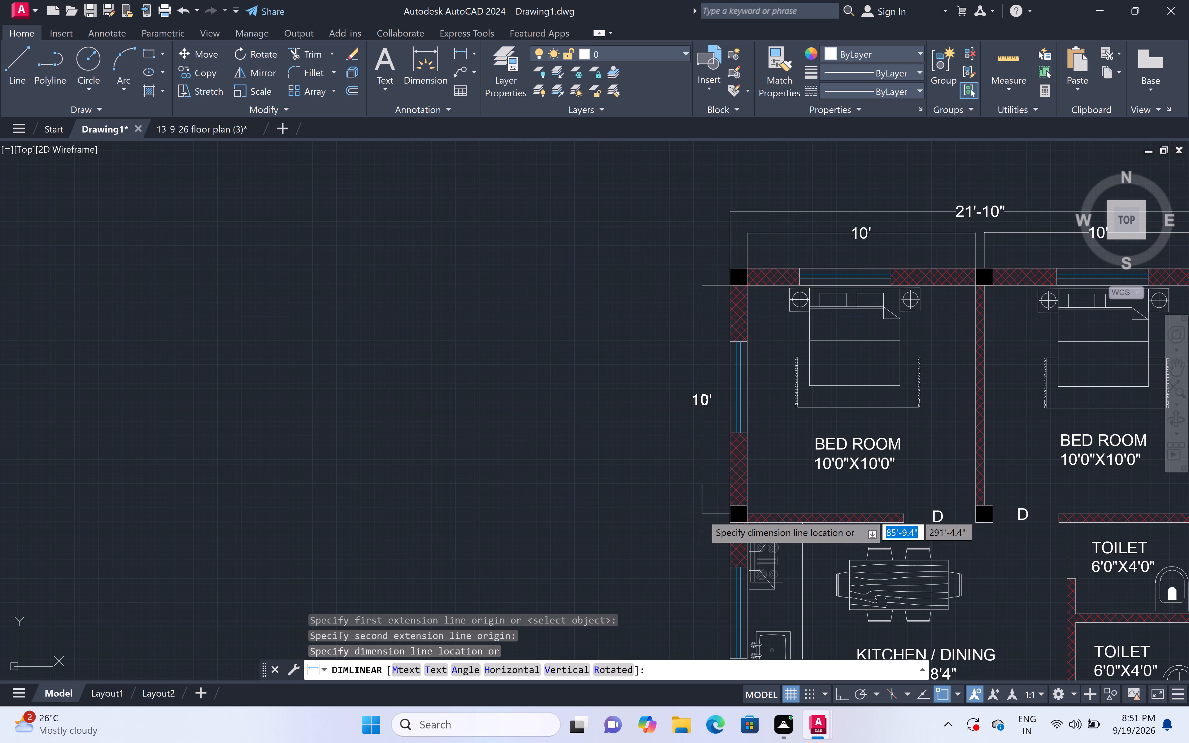
pyautogui.click(697, 514)
pyautogui.scroll(-3, 708, 470)
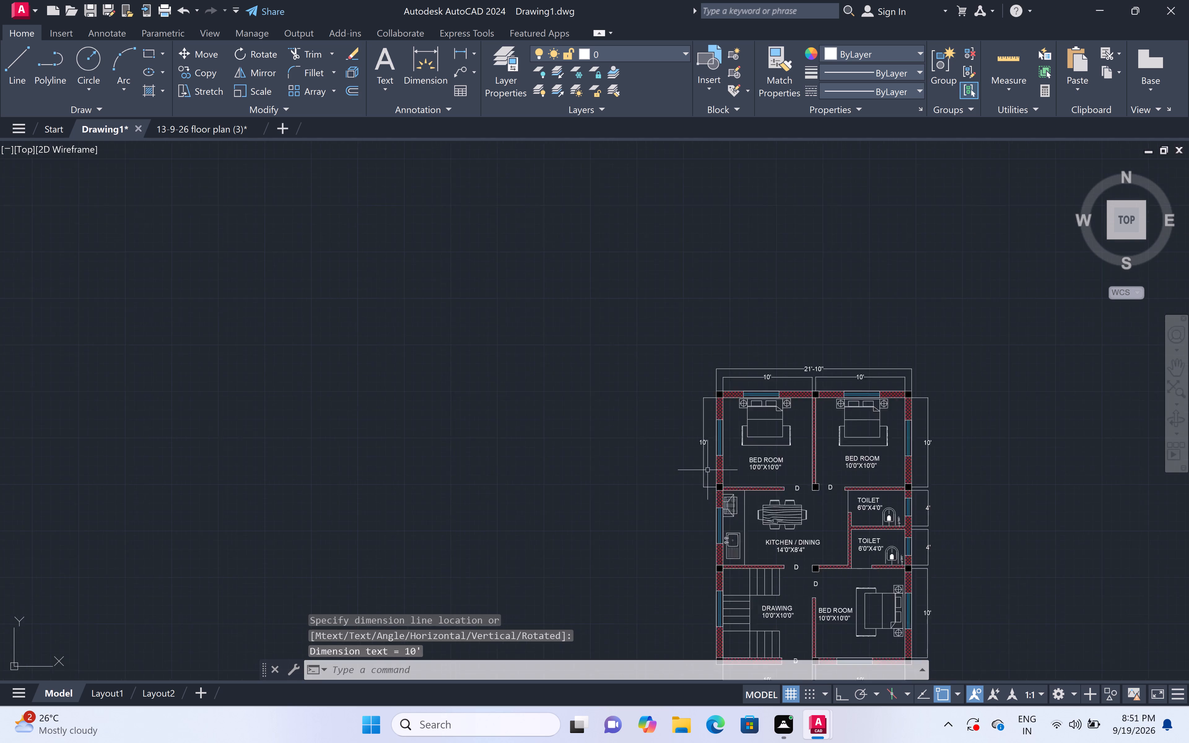
# Add a vertical linear dimension outside the left wall for the kitchen/dining area, between the facing edges of its two outer columns.
pyautogui.scroll(-2, 708, 470)
pyautogui.scroll(4, 710, 505)
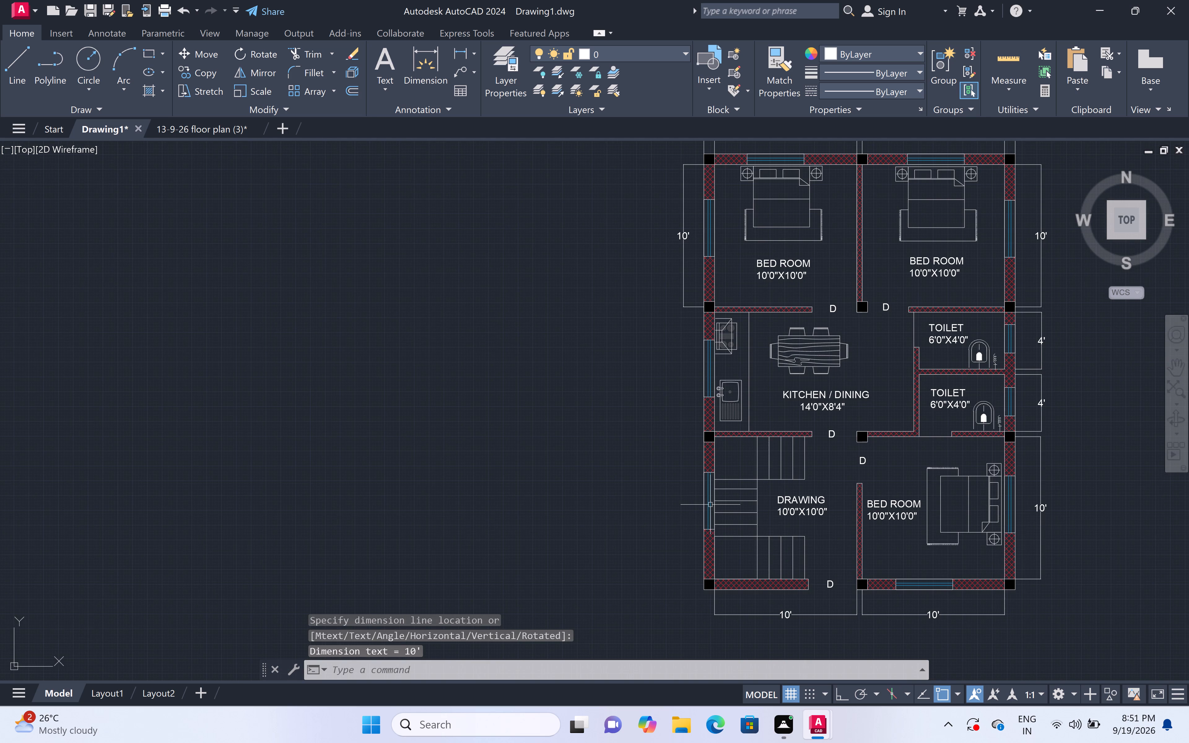
pyautogui.click(472, 50)
pyautogui.click(494, 82)
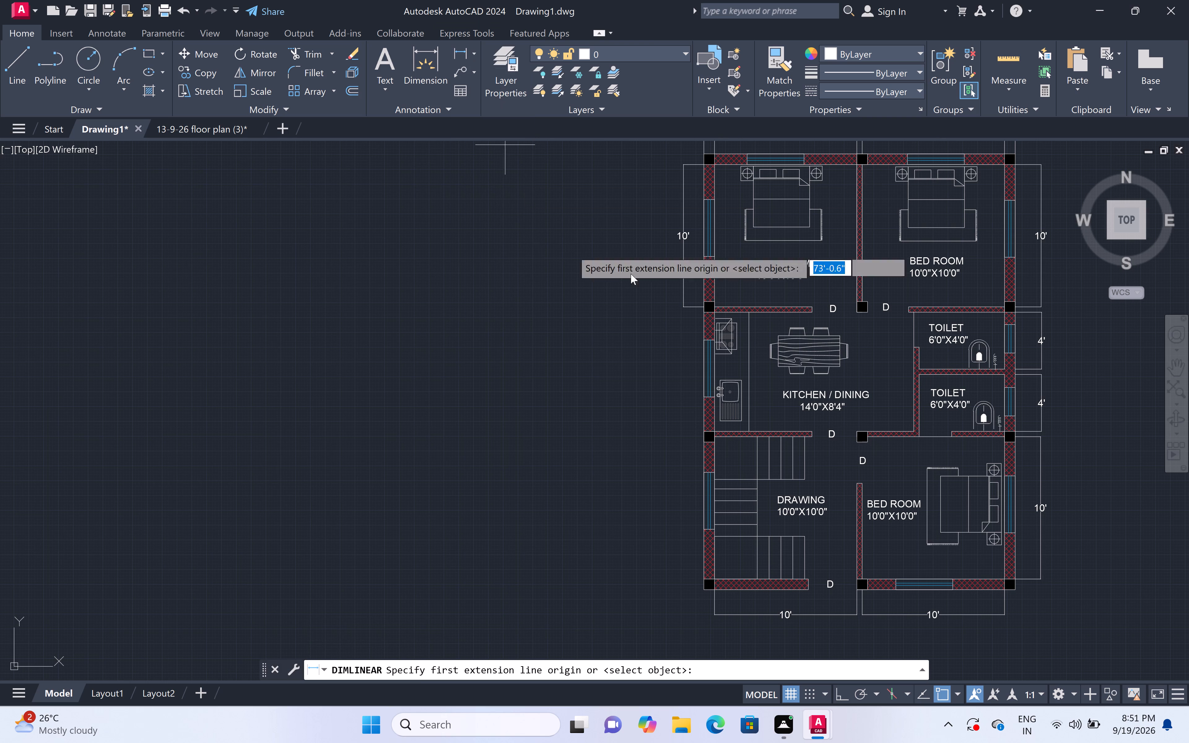
pyautogui.scroll(2, 705, 312)
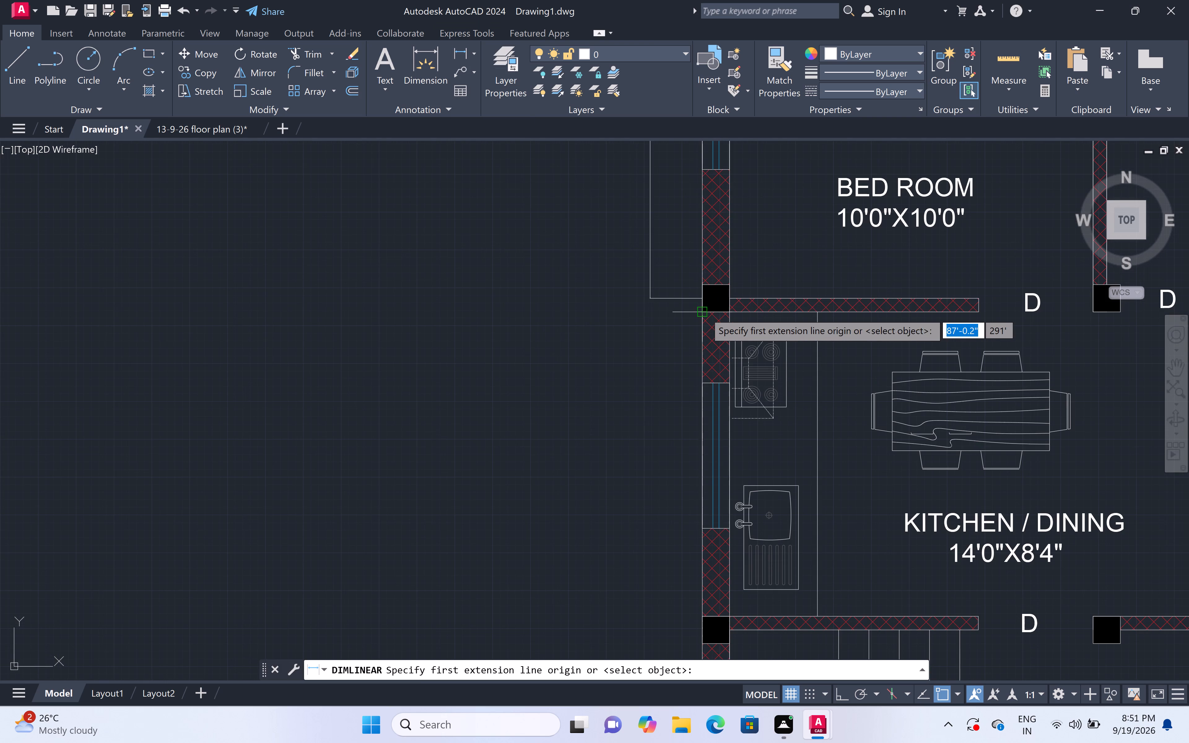
pyautogui.click(705, 312)
pyautogui.scroll(-3, 675, 333)
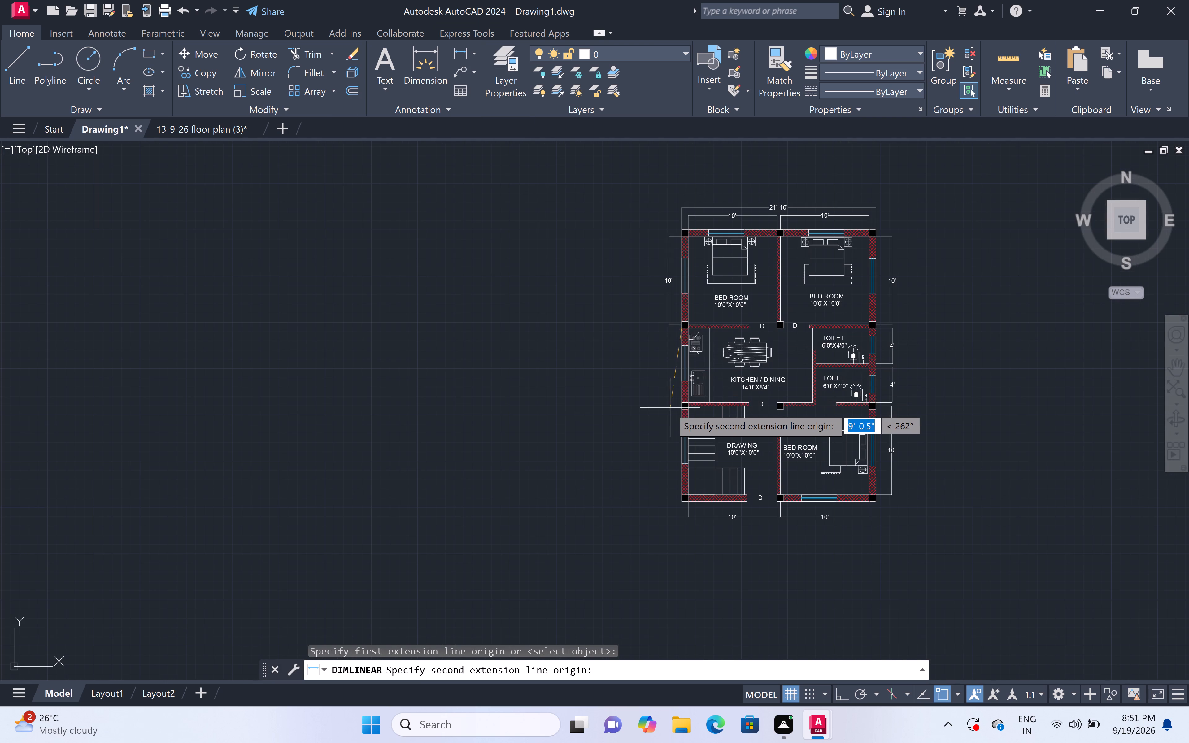
pyautogui.scroll(4, 672, 408)
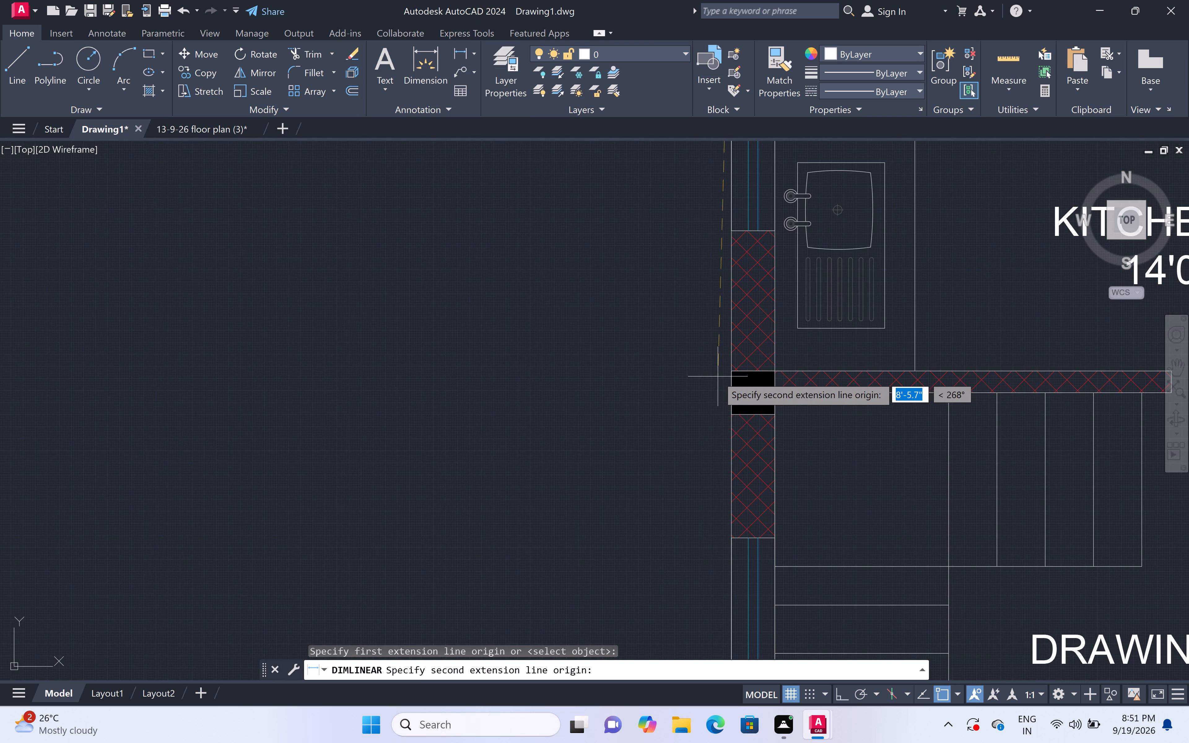
pyautogui.click(729, 372)
pyautogui.scroll(-2, 693, 372)
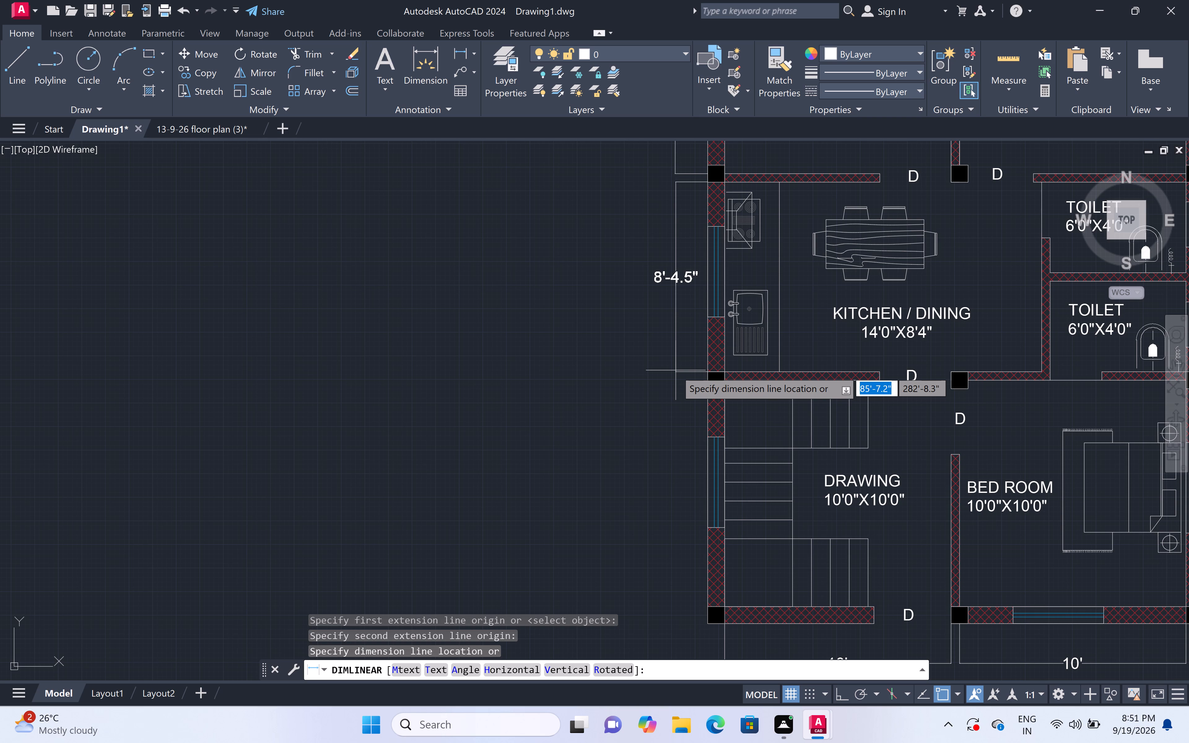
pyautogui.click(675, 370)
# Add a vertical linear dimension outside the left wall for the drawing room, from the upper column's midpoint to the bottom corner column's upper edge.
pyautogui.scroll(-4, 690, 375)
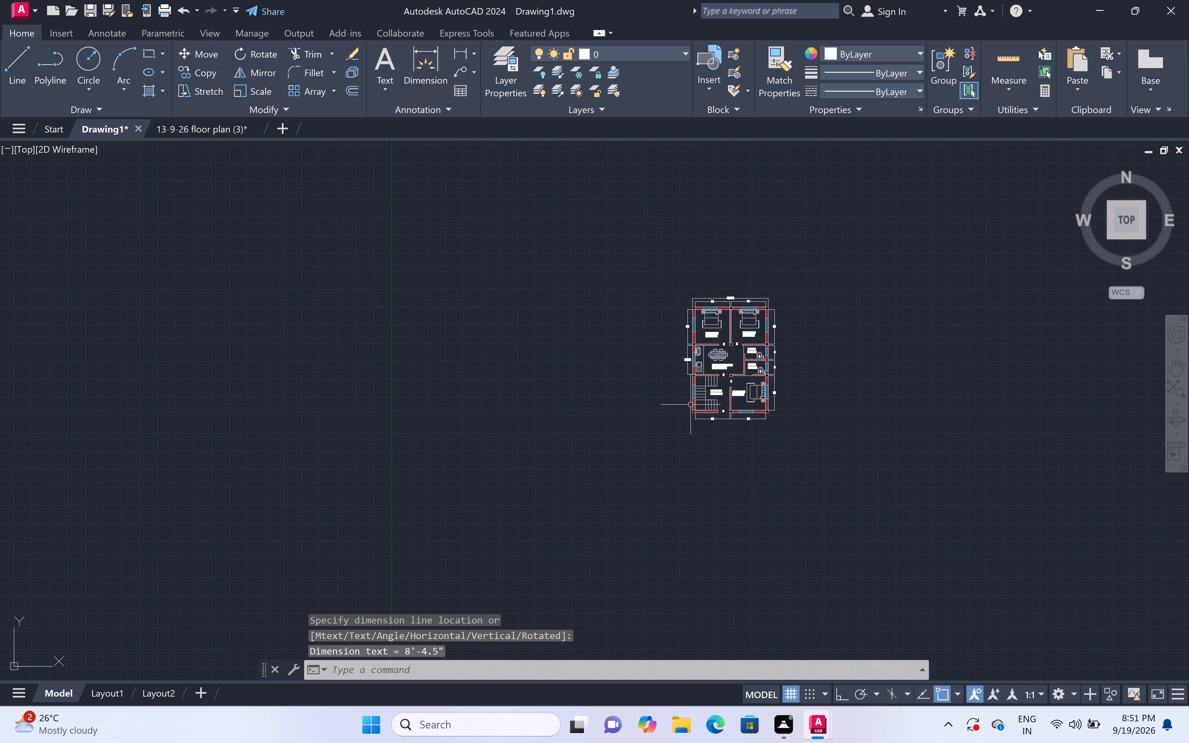
pyautogui.scroll(4, 685, 425)
pyautogui.scroll(-2, 691, 363)
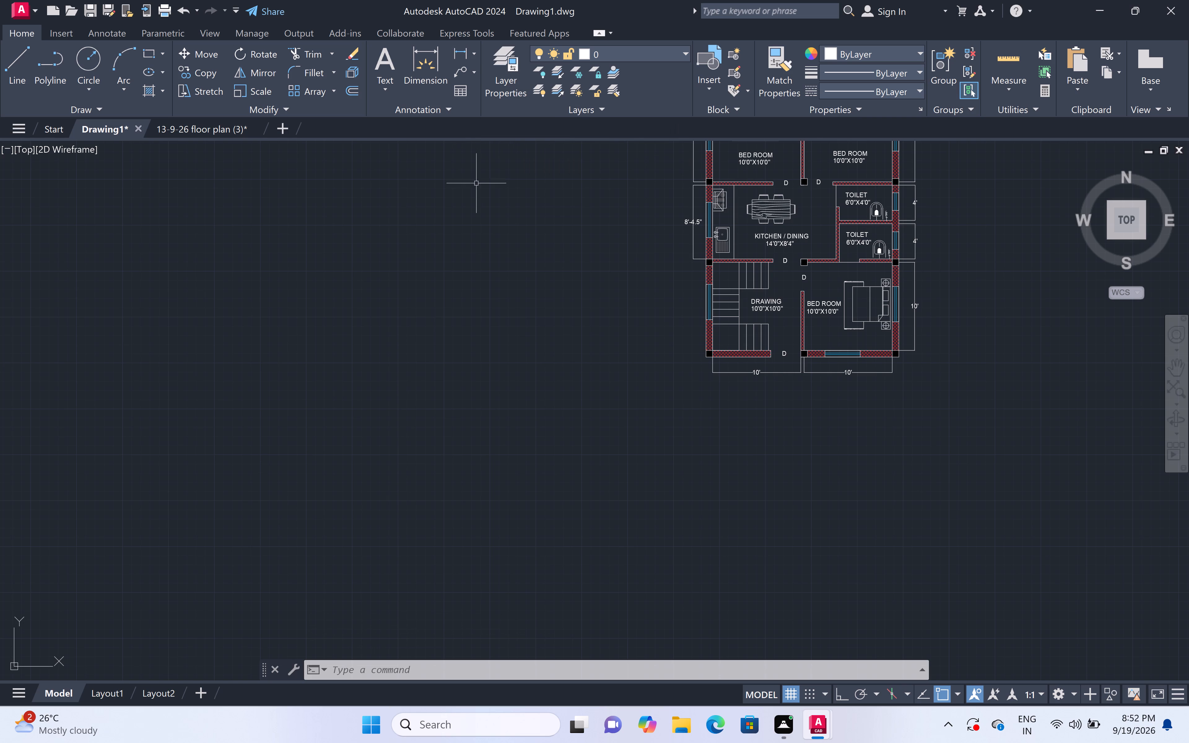
pyautogui.press('space')
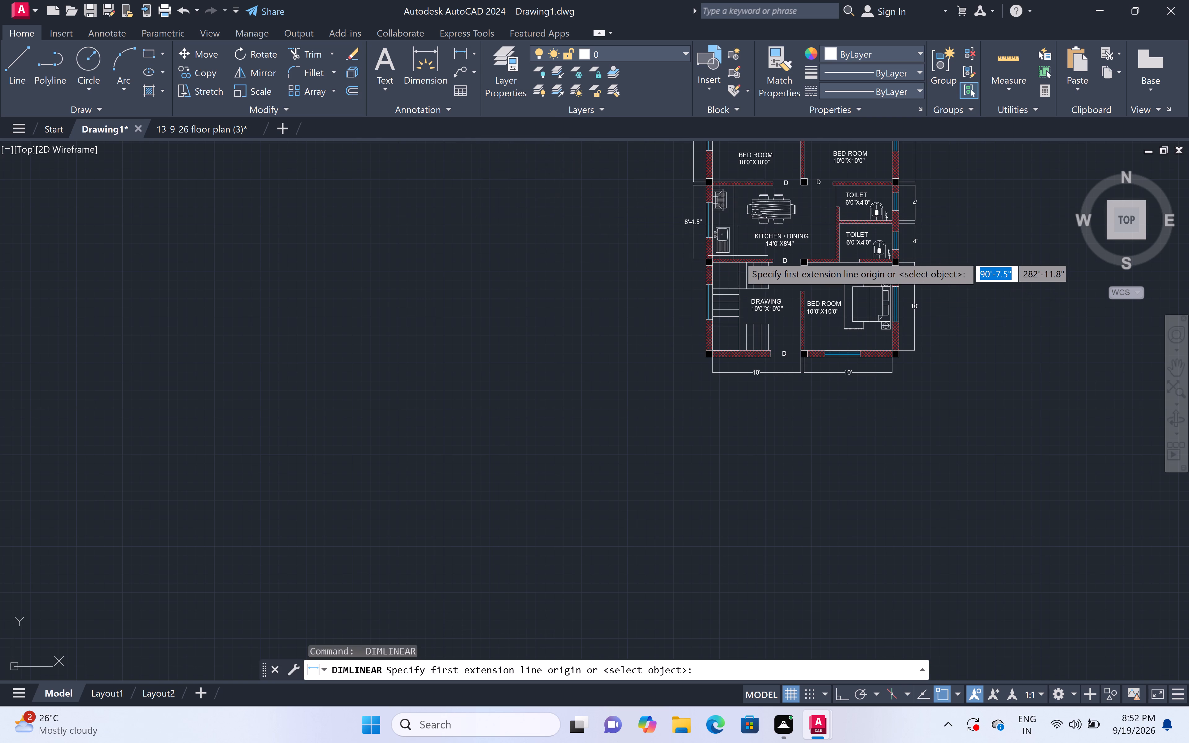
pyautogui.scroll(1, 712, 254)
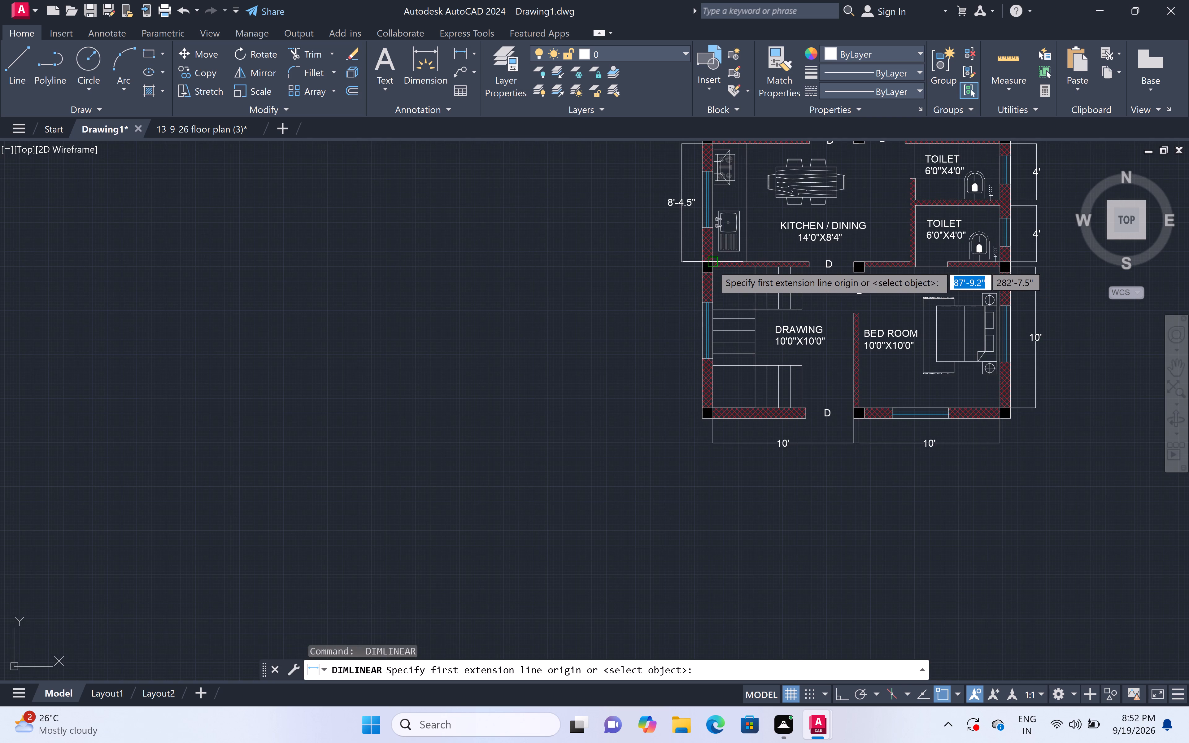
pyautogui.scroll(2, 713, 266)
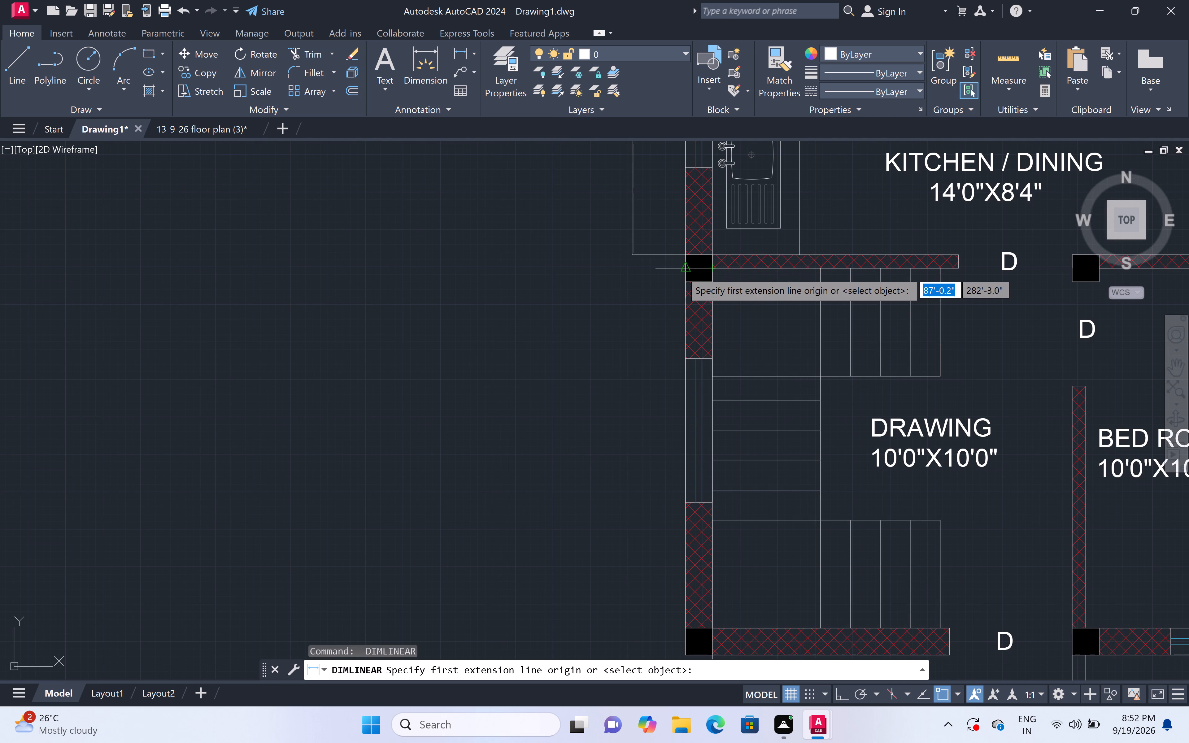
pyautogui.doubleClick(682, 272)
pyautogui.scroll(-3, 602, 337)
pyautogui.scroll(3, 622, 416)
pyautogui.moveTo(622, 386); pyautogui.dragTo(619, 387)
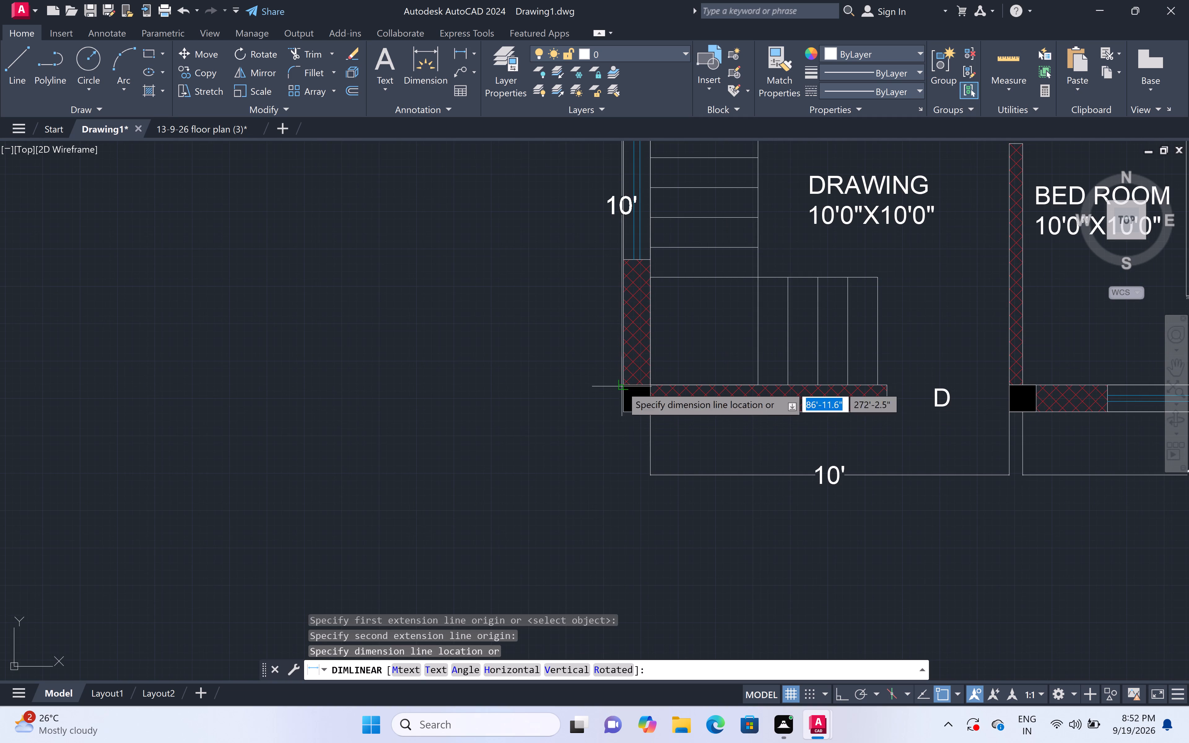
pyautogui.scroll(-2, 581, 384)
pyautogui.click(577, 388)
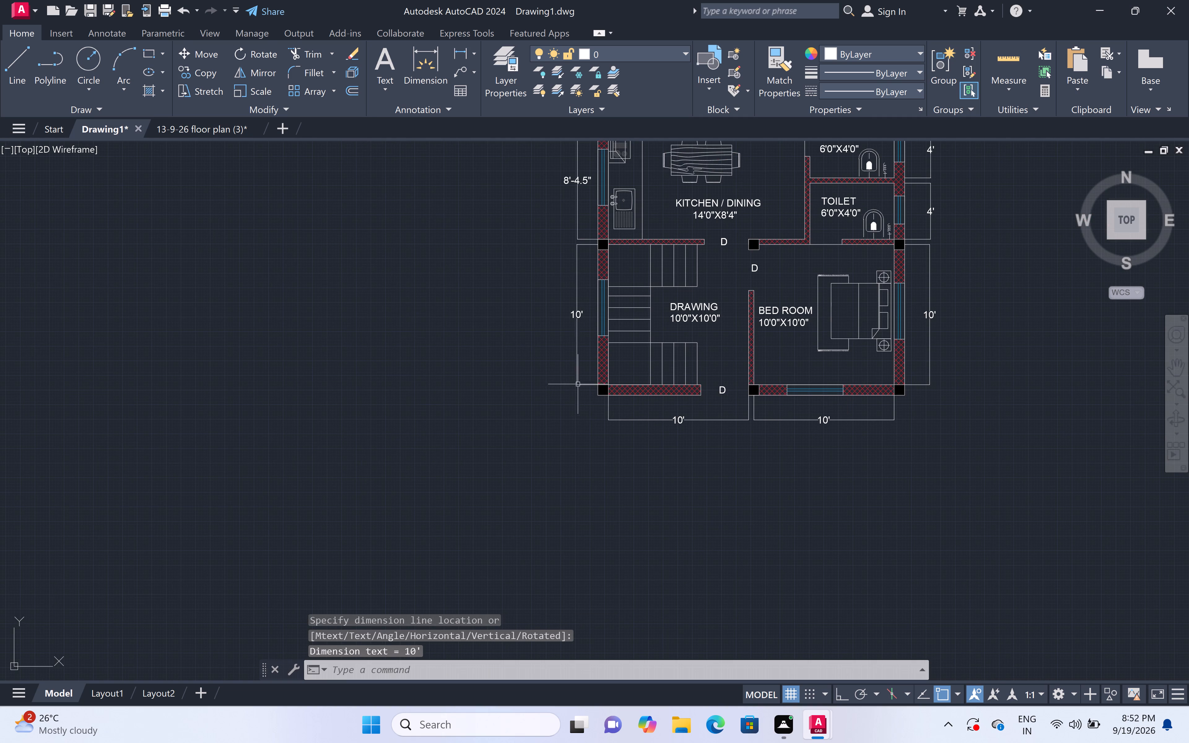
# Change the text of the kitchen/dining dimension outside the left wall to 8'-4".
pyautogui.moveTo(541, 230); pyautogui.dragTo(537, 337, button='middle')
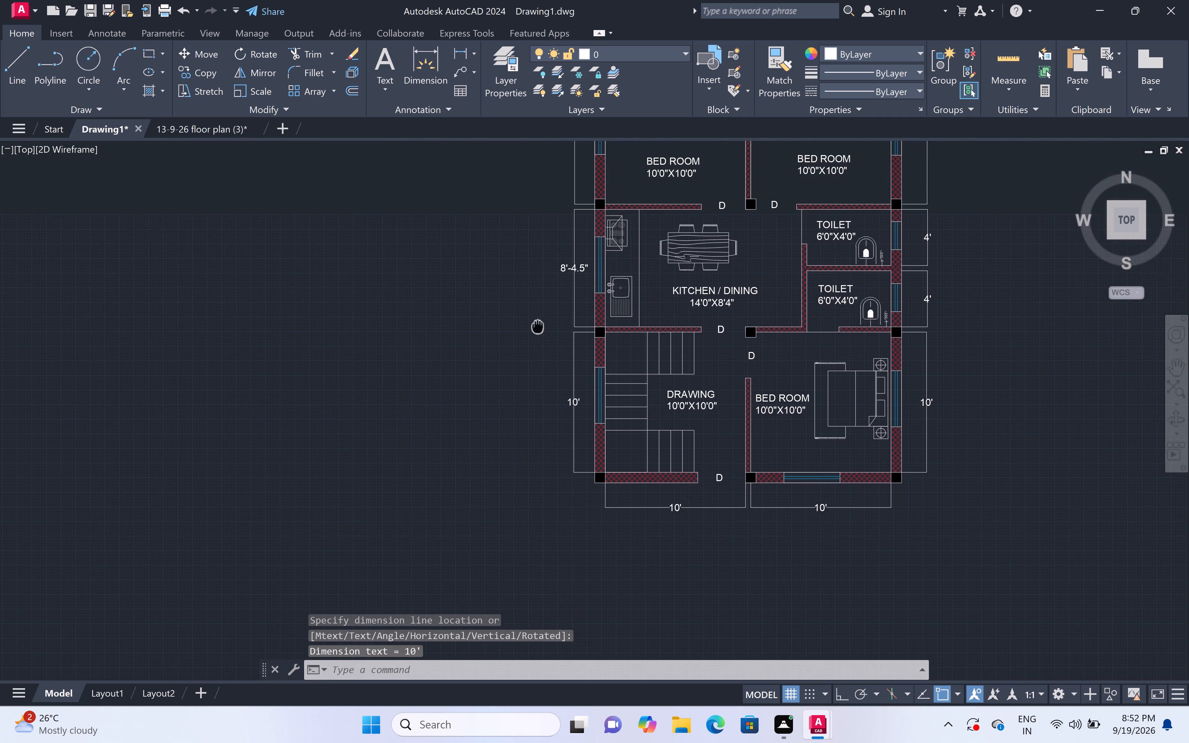
pyautogui.moveTo(537, 337); pyautogui.dragTo(538, 342, button='middle')
pyautogui.scroll(2, 575, 287)
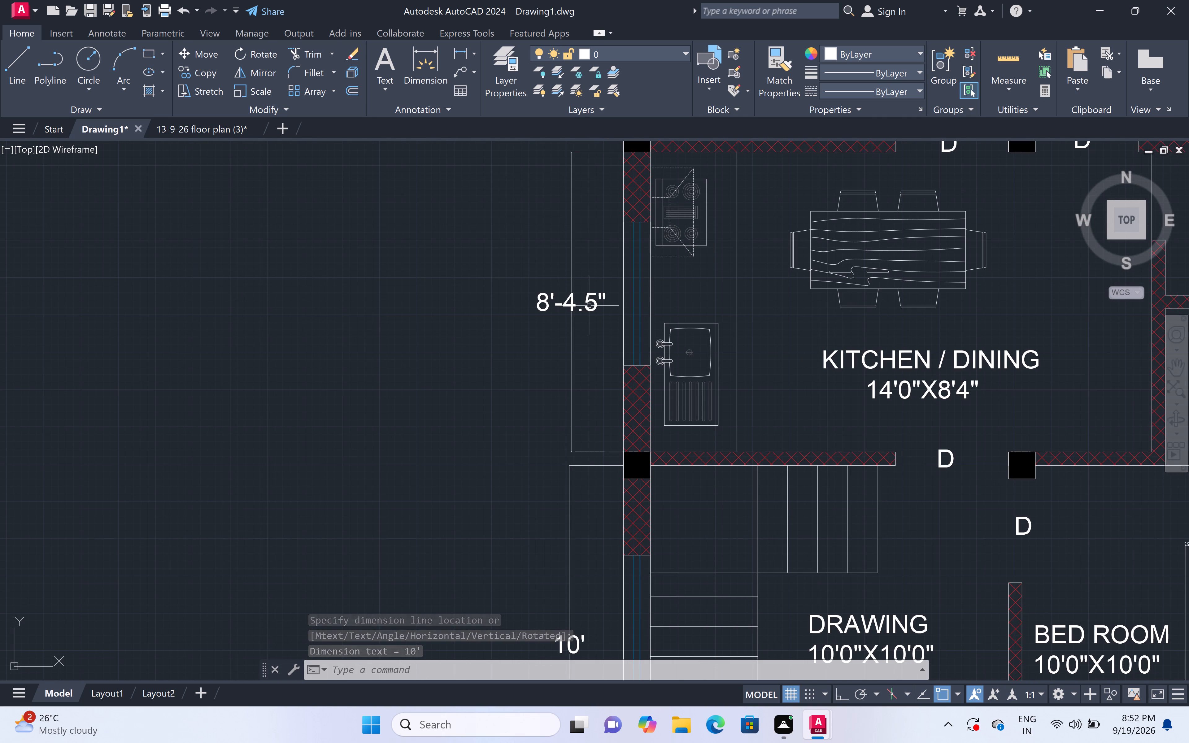
pyautogui.doubleClick(589, 306)
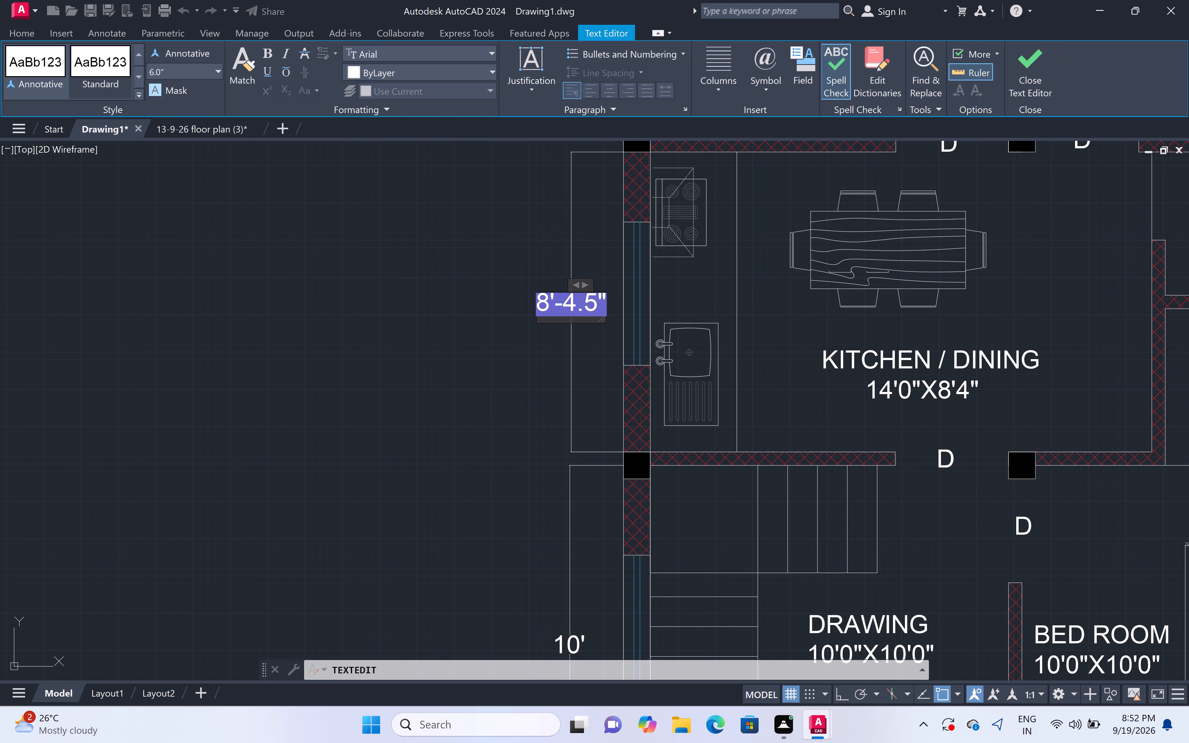
pyautogui.click(599, 302)
pyautogui.press('BackSpace')
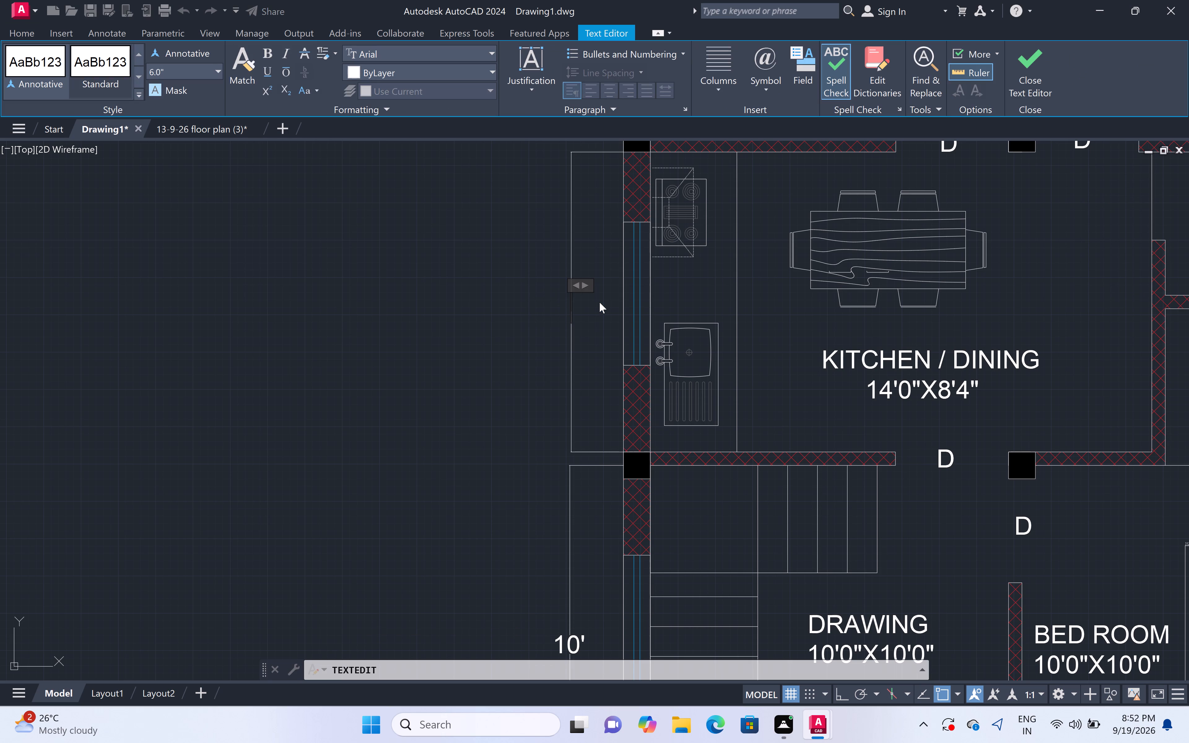
pyautogui.write("8'-")
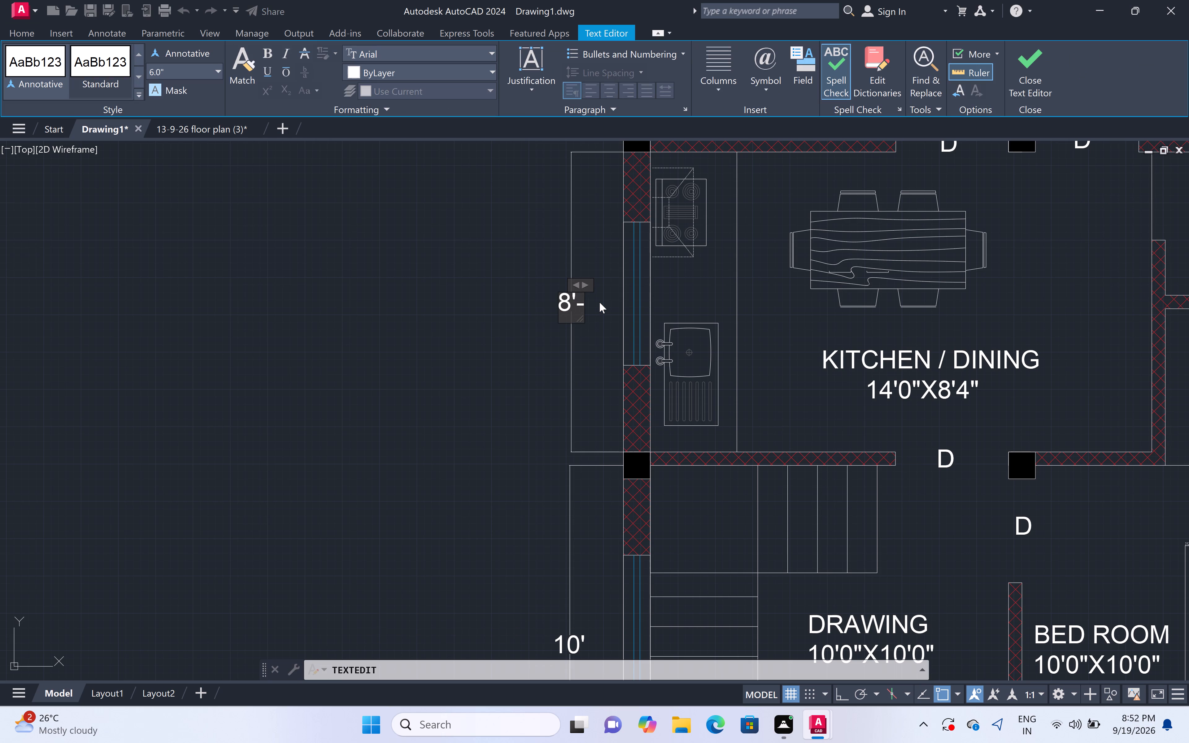
pyautogui.press('4')
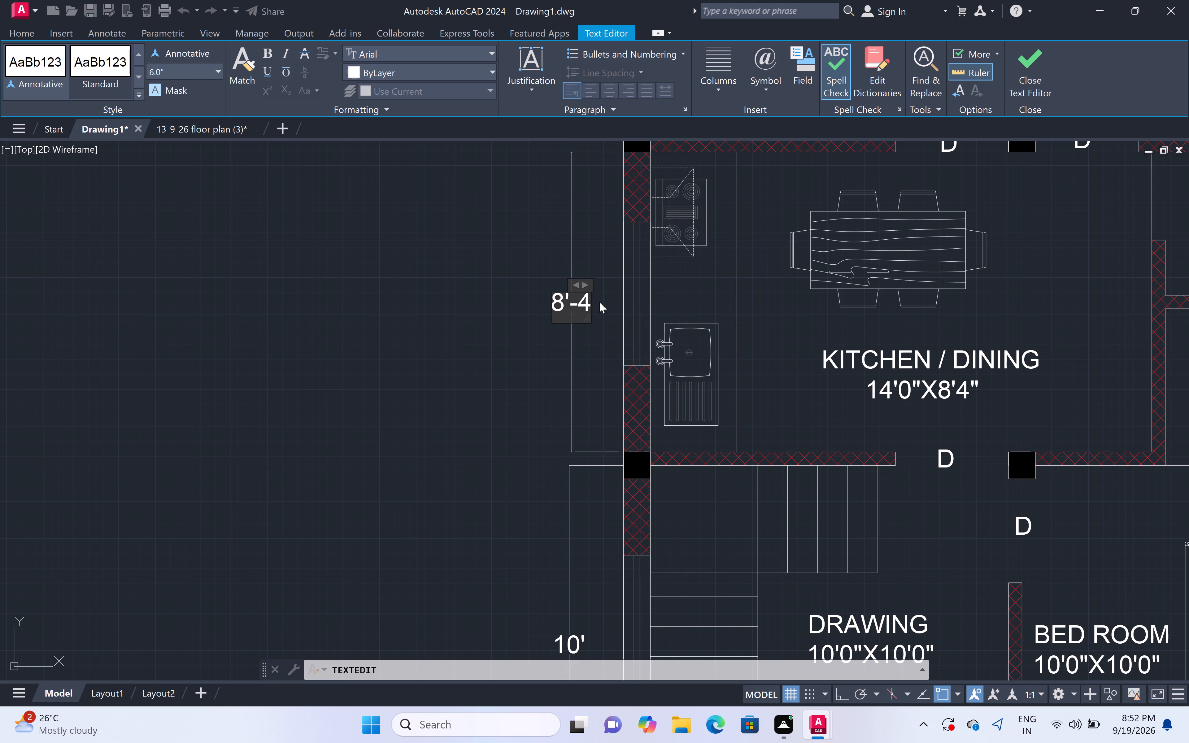
pyautogui.hotkey('shift', '"')
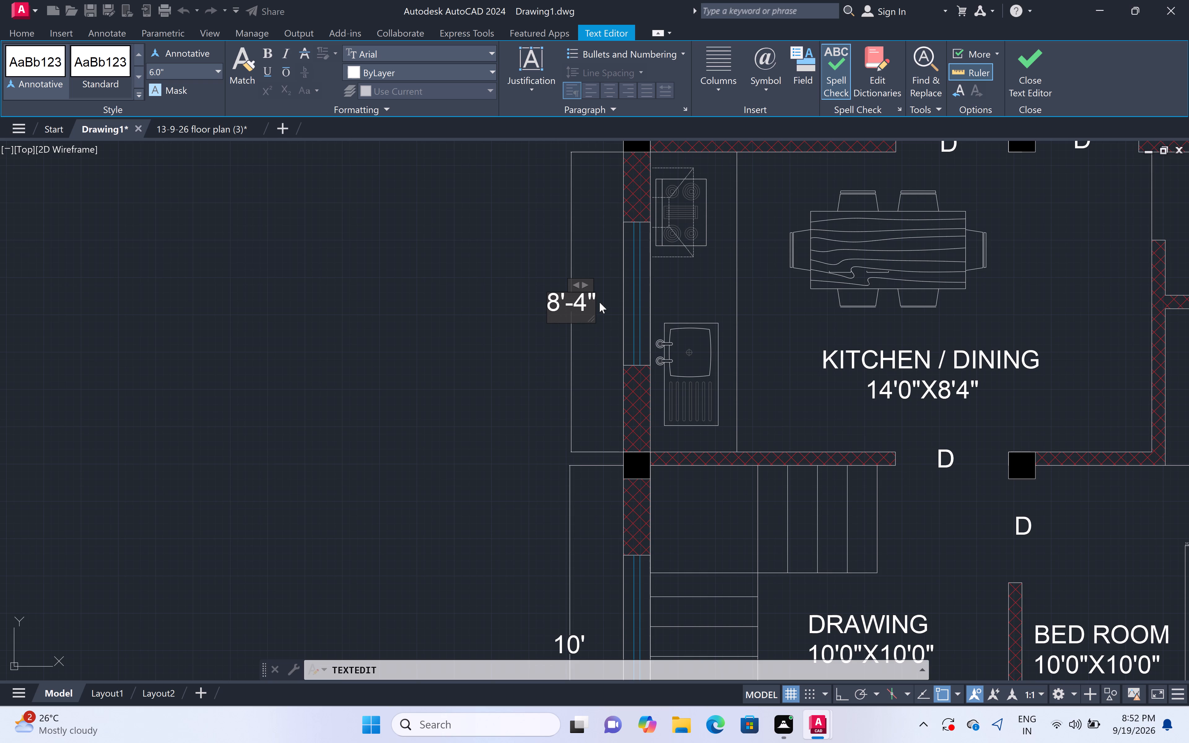
pyautogui.click(500, 375)
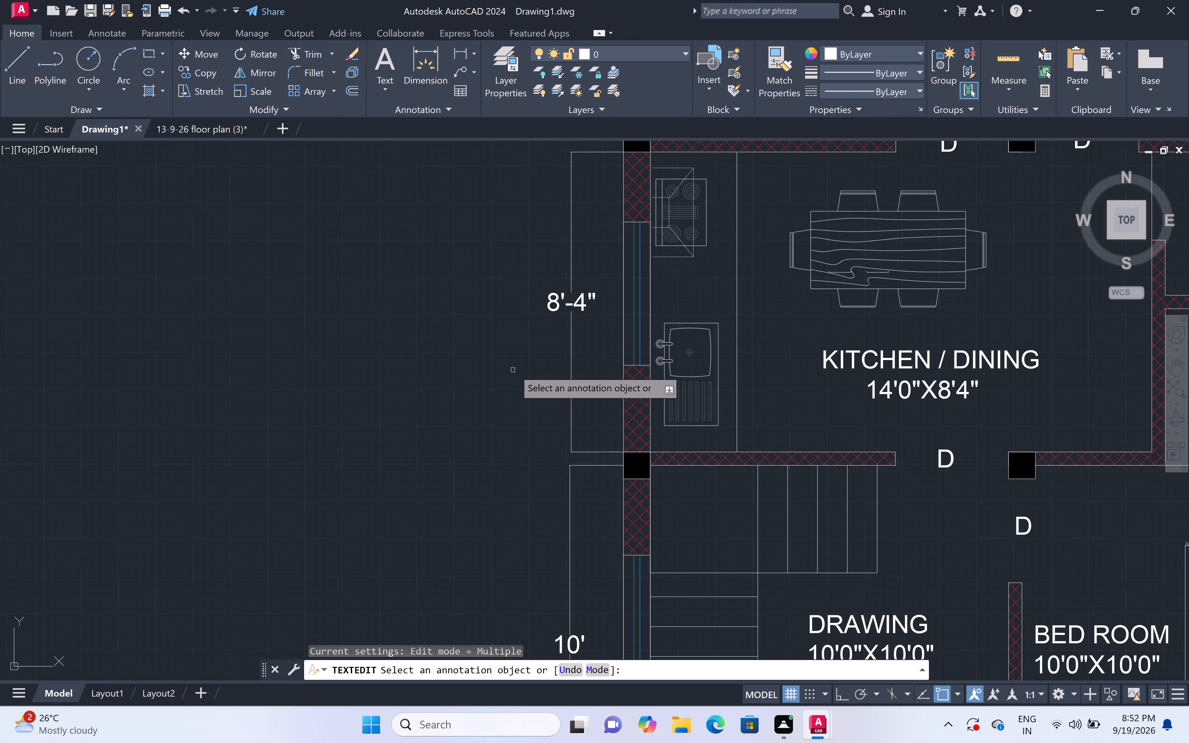
pyautogui.press('Escape')
# Add an overall vertical linear dimension beyond the left-side room dimensions, spanning the building's outer top-left and bottom-left corners.
pyautogui.scroll(-4, 514, 369)
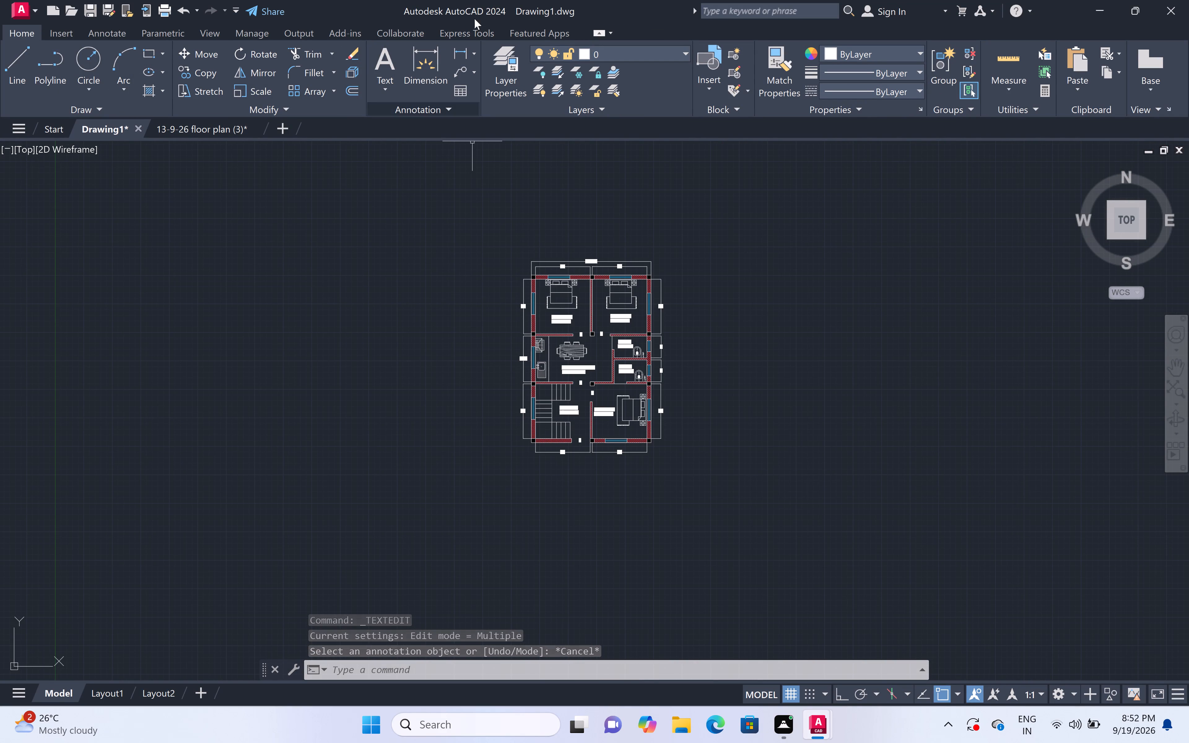
pyautogui.click(470, 48)
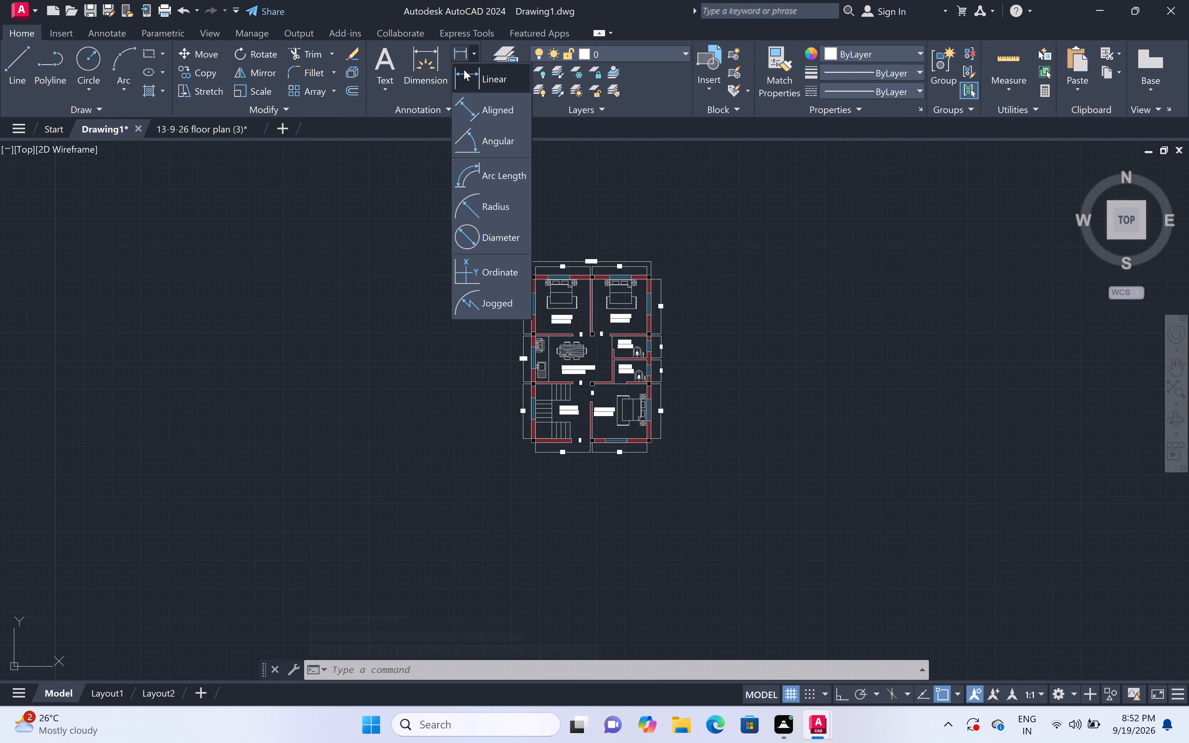
pyautogui.click(483, 83)
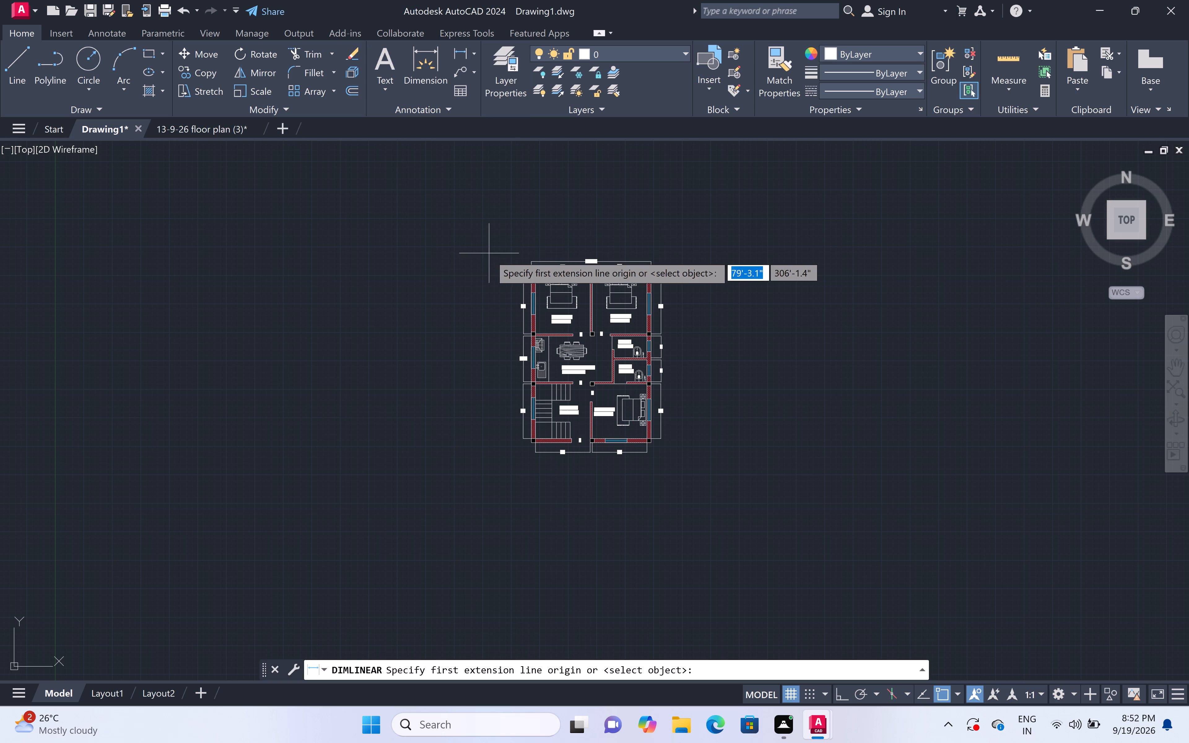
pyautogui.scroll(2, 473, 393)
pyautogui.scroll(-1, 477, 384)
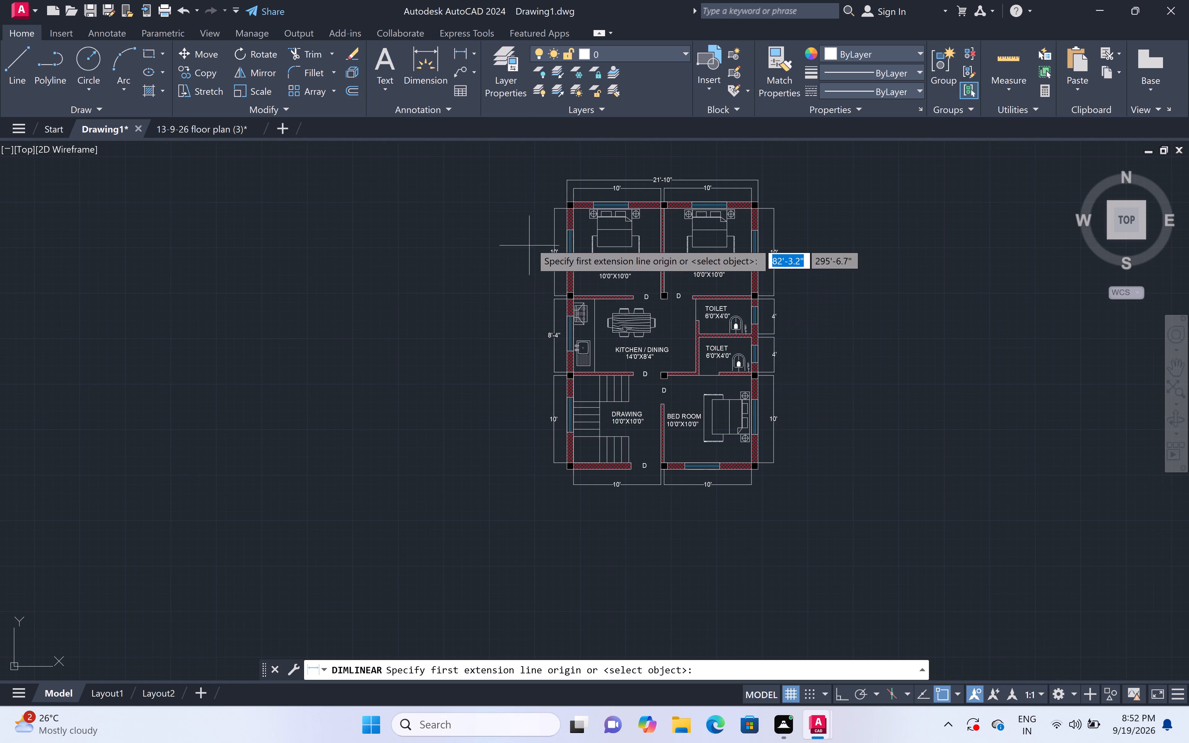
pyautogui.doubleClick(563, 200)
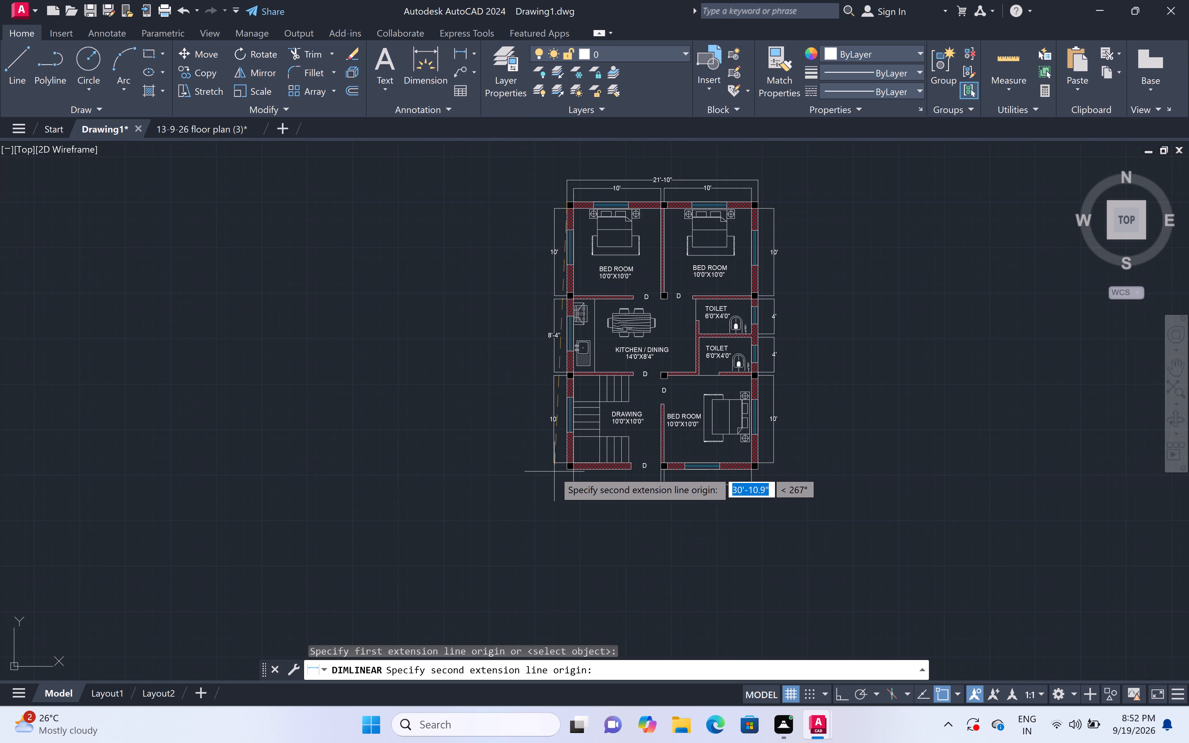
pyautogui.doubleClick(564, 469)
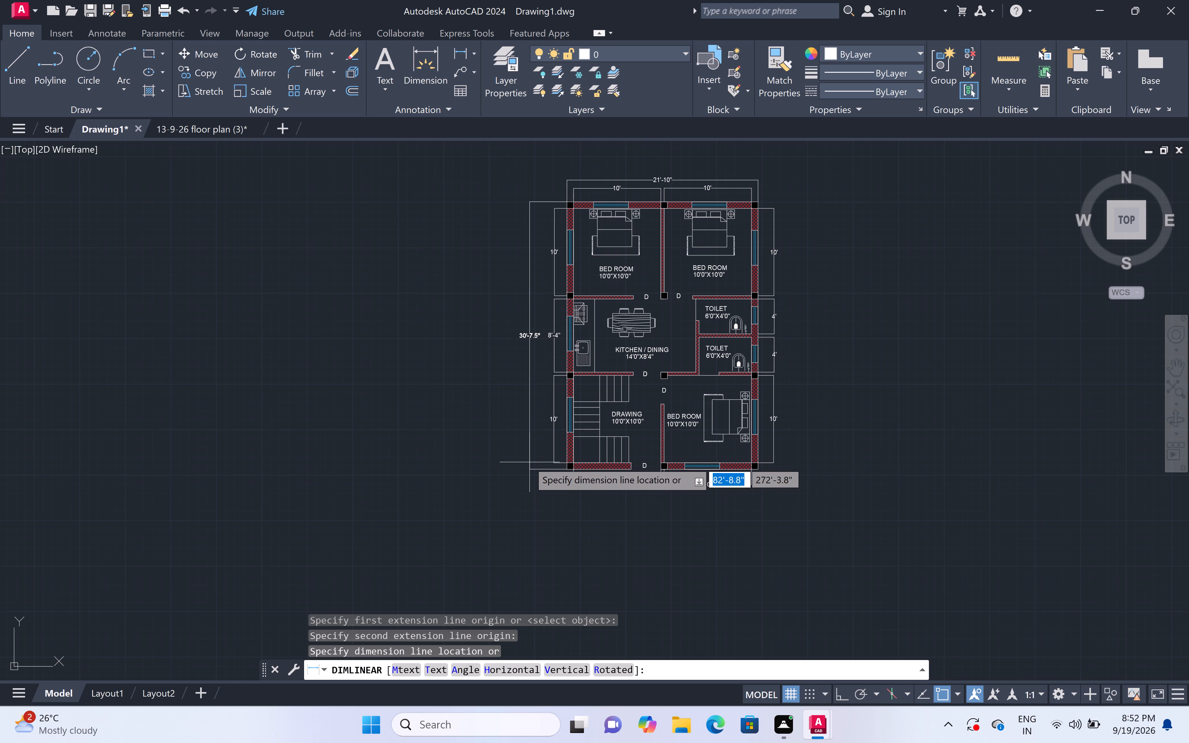
pyautogui.doubleClick(534, 462)
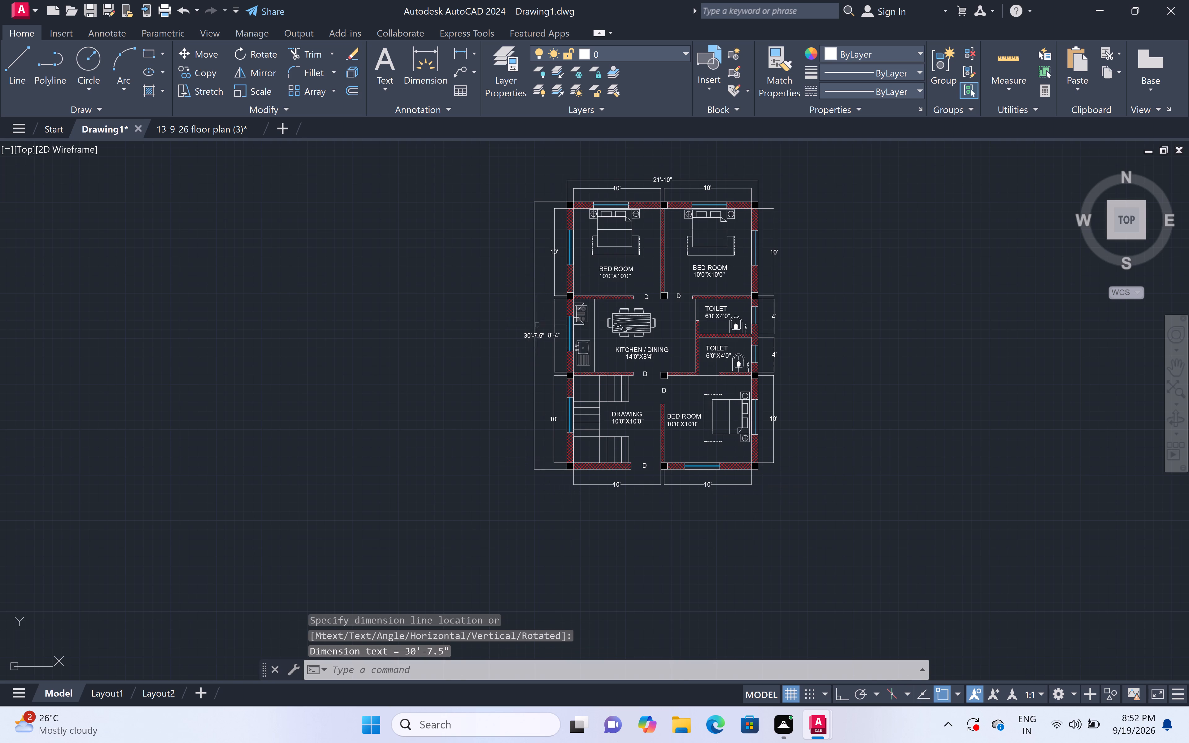
# Change the text of the overall height dimension left of the plan to 30'-6".
pyautogui.scroll(3, 537, 325)
pyautogui.scroll(2, 530, 367)
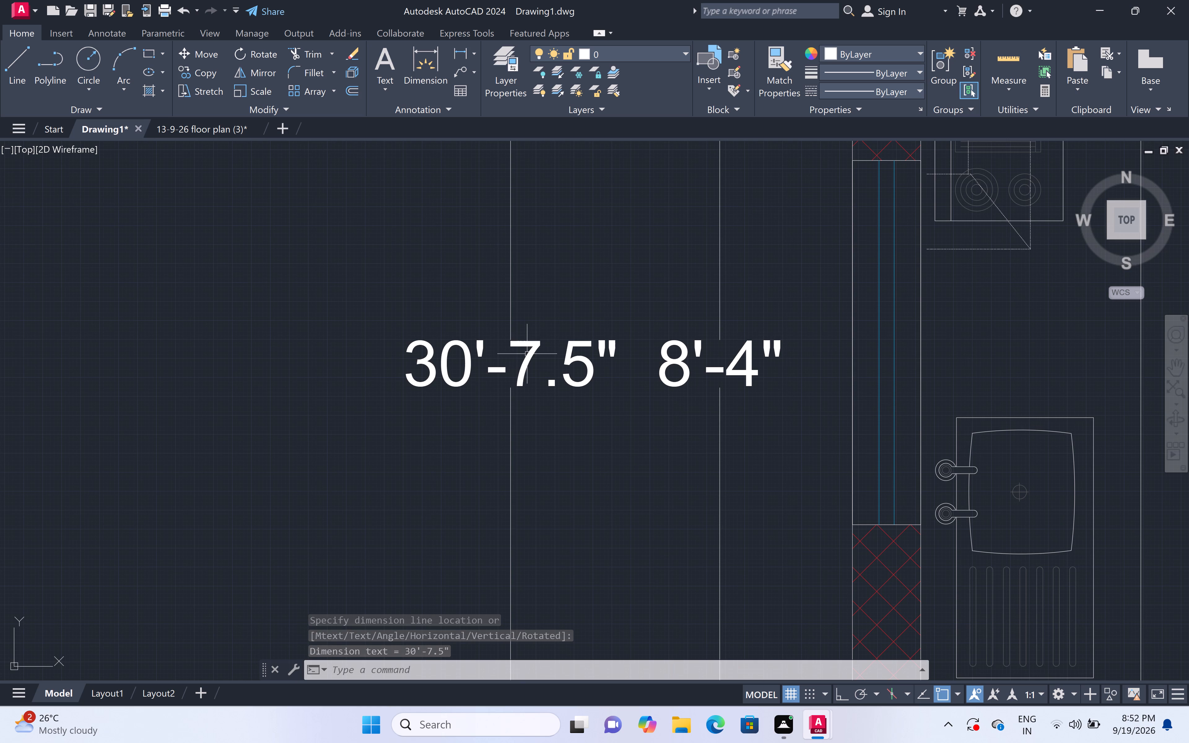
pyautogui.tripleClick(529, 357)
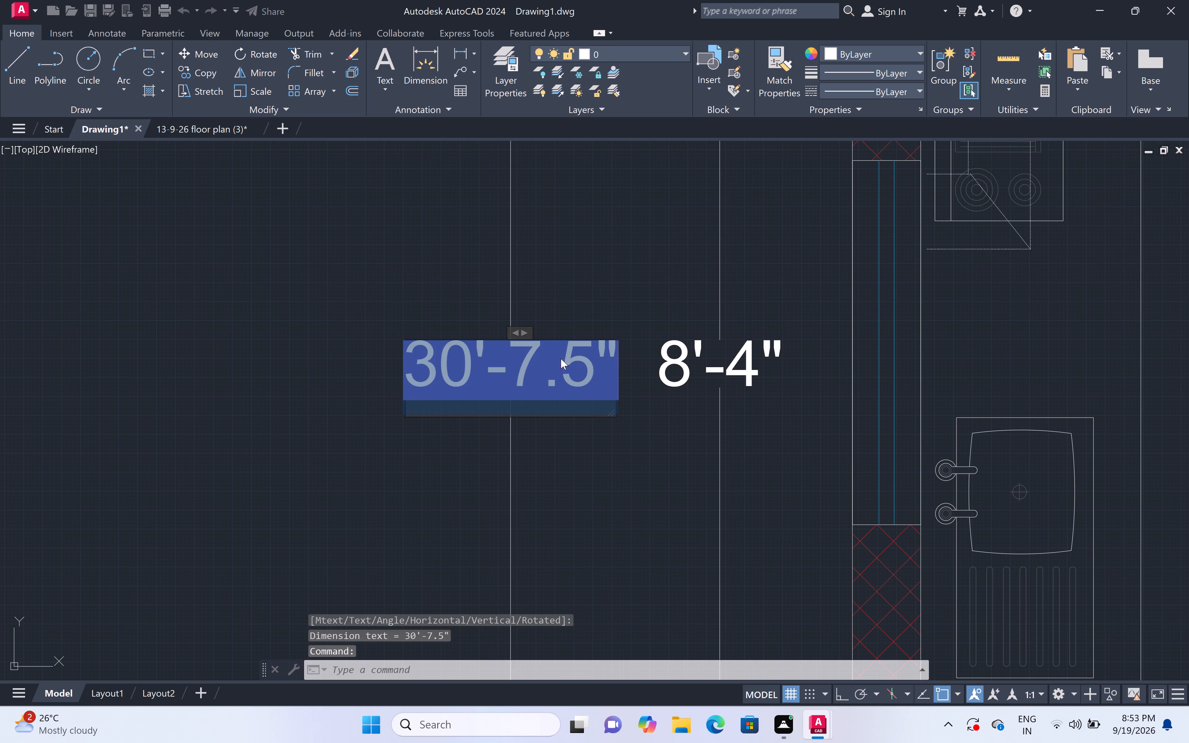
pyautogui.click(603, 365)
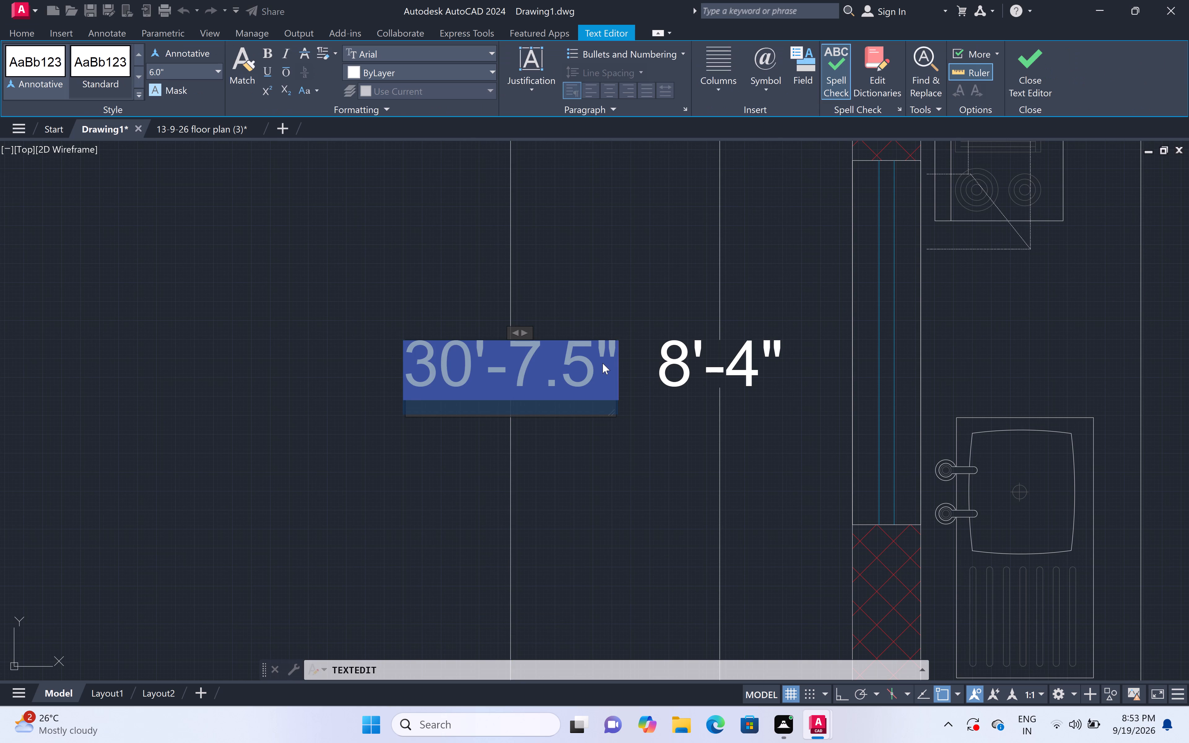
pyautogui.press('BackSpace')
pyautogui.write('30')
pyautogui.press("'")
pyautogui.press('-')
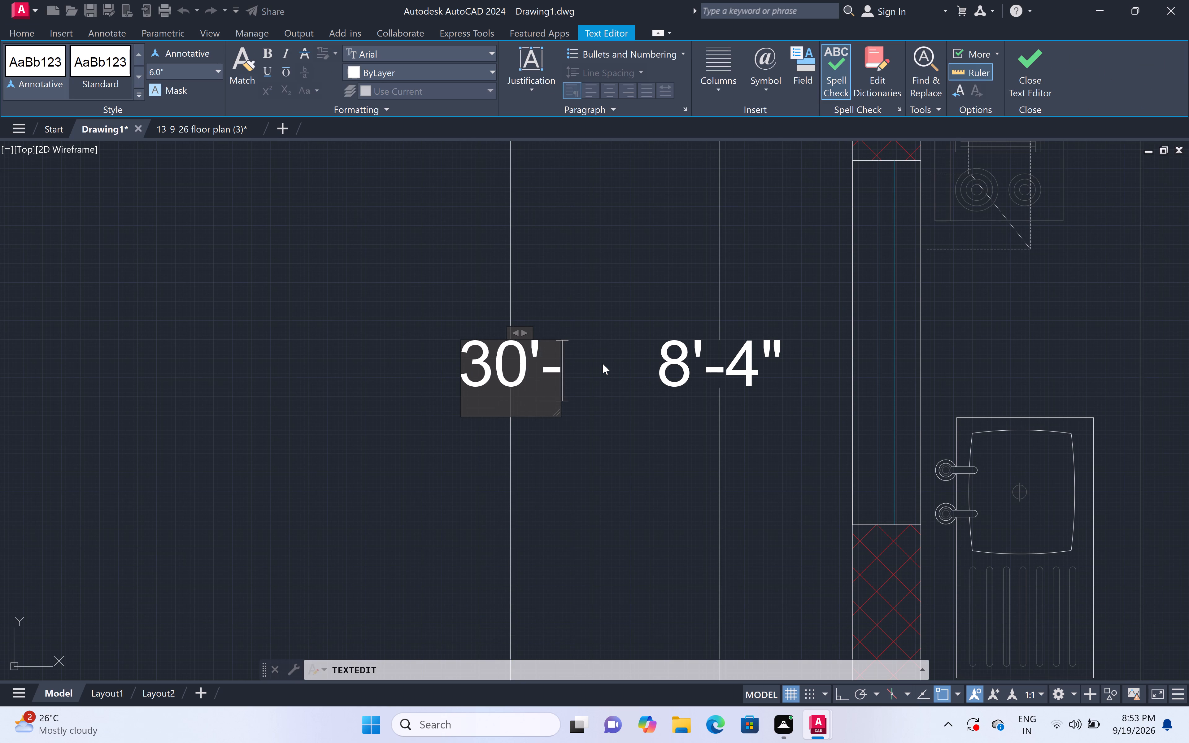
pyautogui.write('6"')
pyautogui.click(593, 450)
pyautogui.scroll(-3, 597, 445)
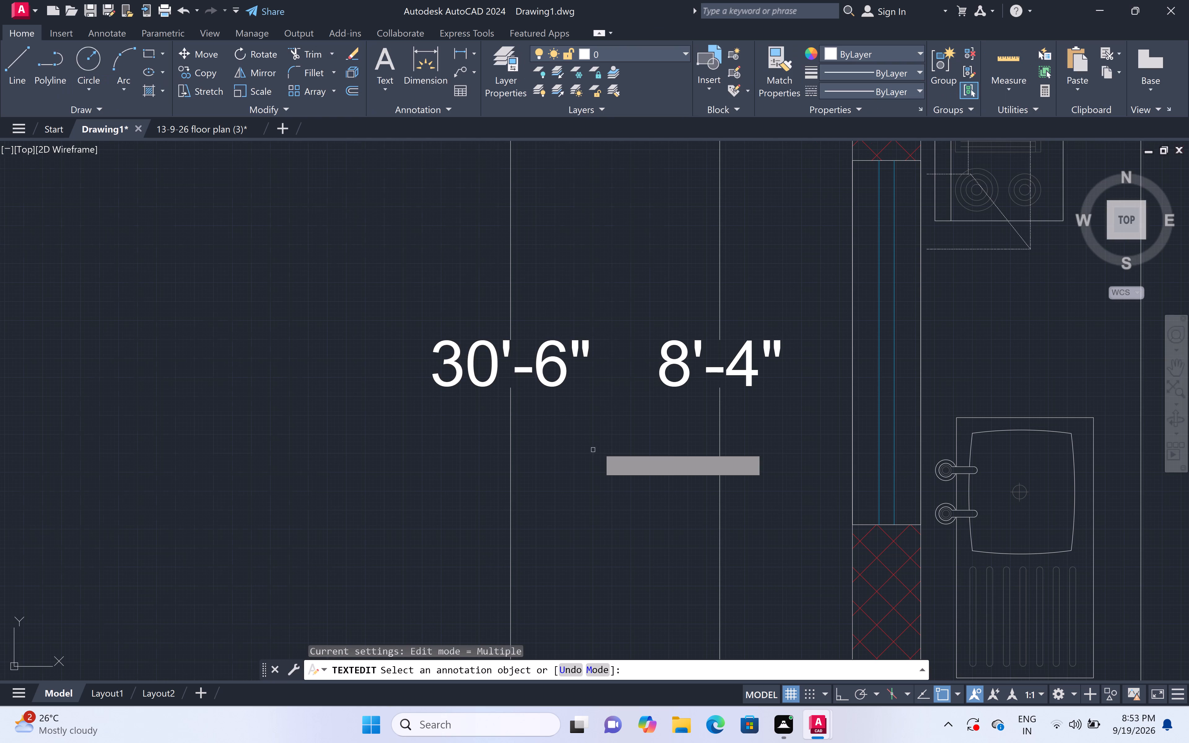
pyautogui.scroll(-3, 597, 445)
pyautogui.scroll(1, 597, 445)
pyautogui.scroll(-2, 598, 446)
pyautogui.press('Escape')
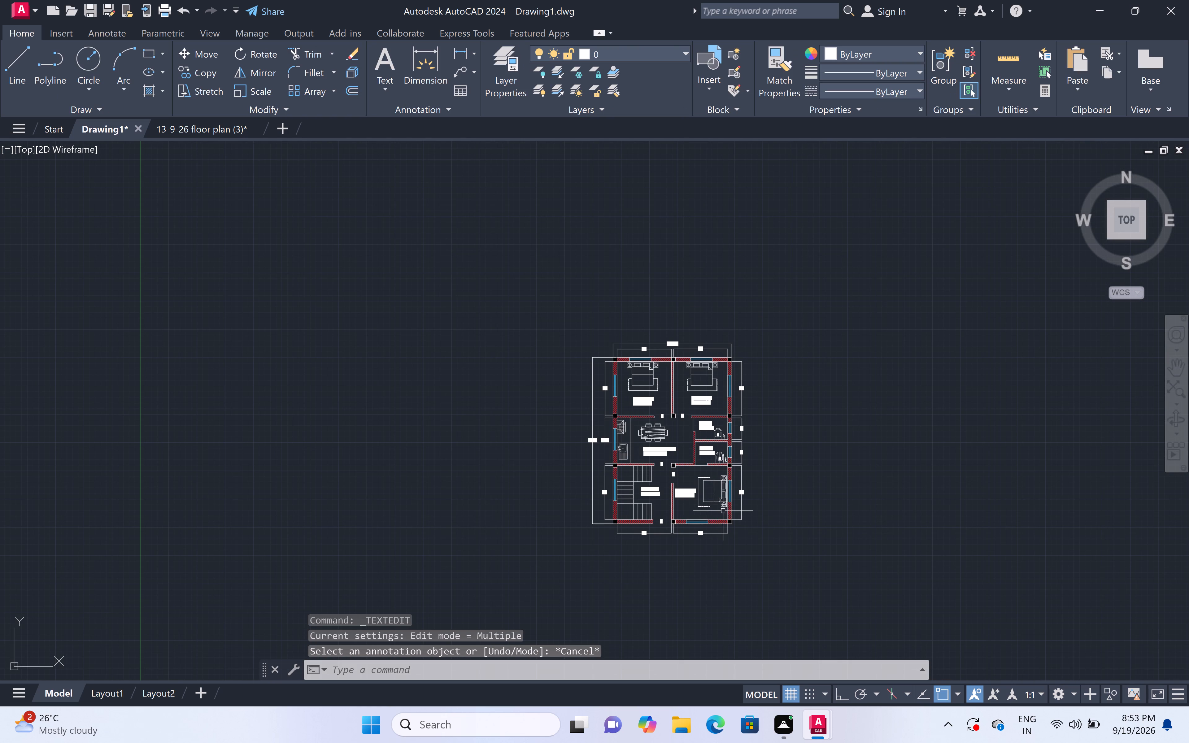
# Start a multiline text below the plan's bottom dimensions with the first line PROPOSED G - FLOOR PLAN.
pyautogui.scroll(4, 683, 572)
pyautogui.press('m')
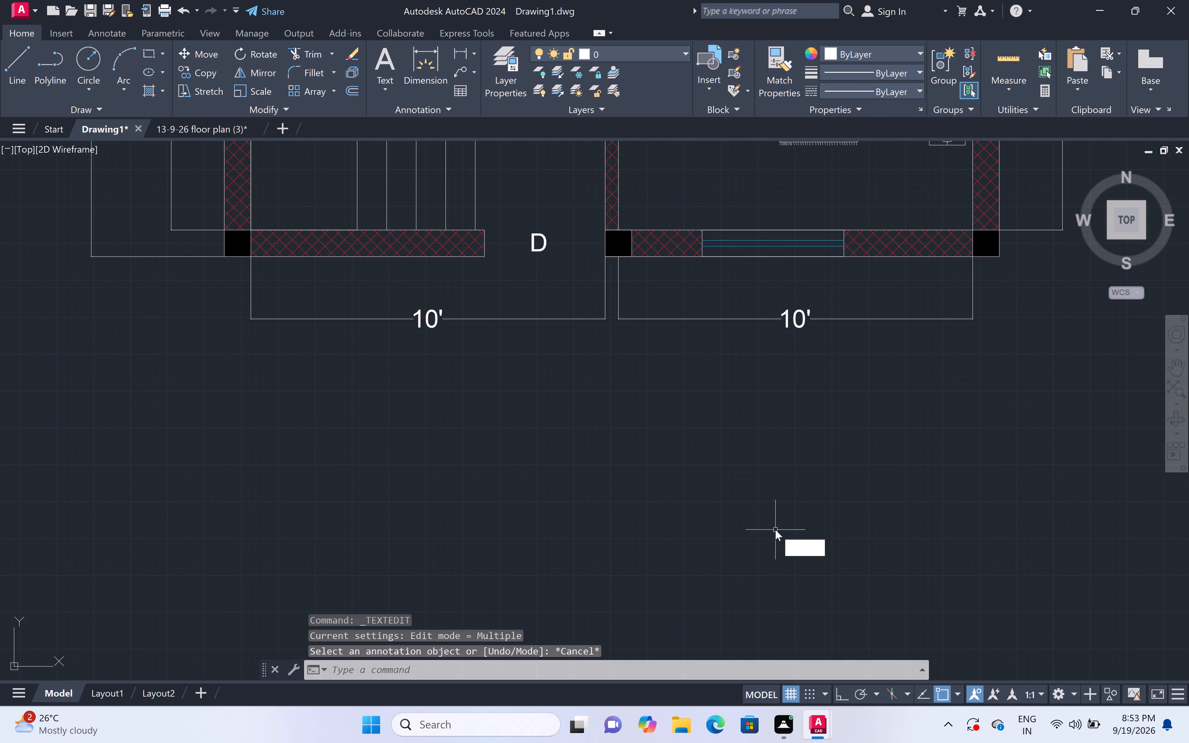
pyautogui.press('t')
pyautogui.press('space')
pyautogui.click(394, 376)
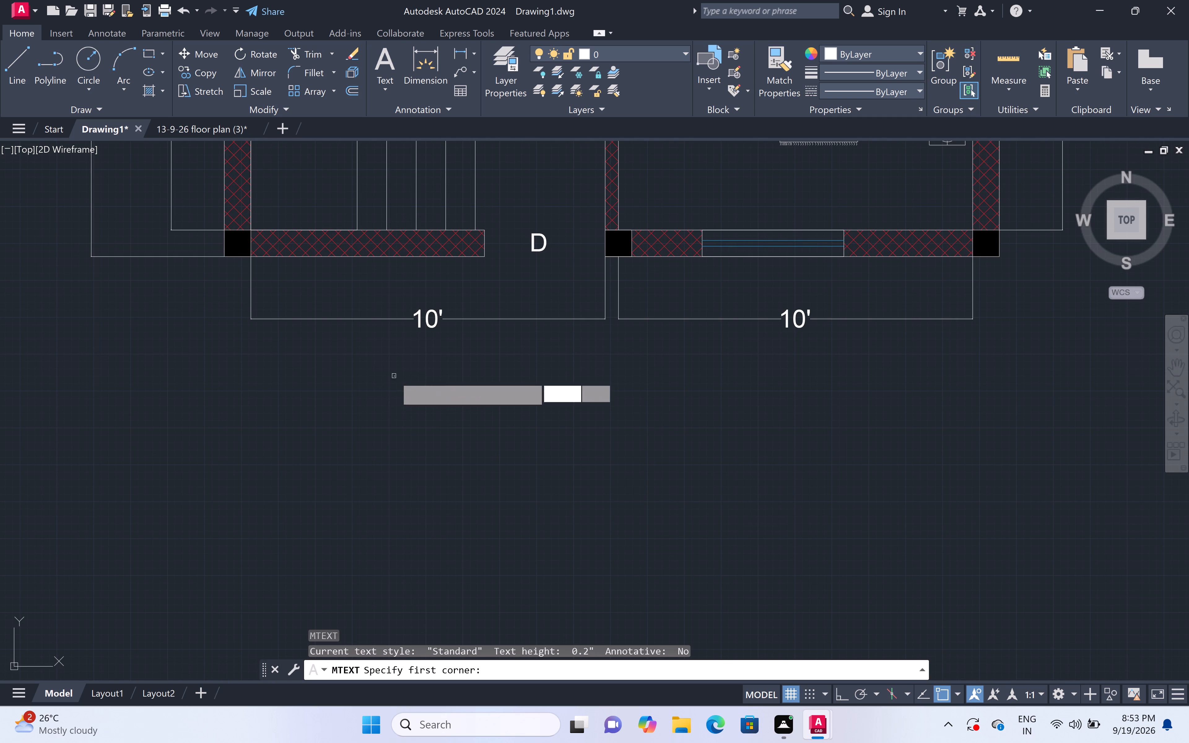
pyautogui.click(803, 524)
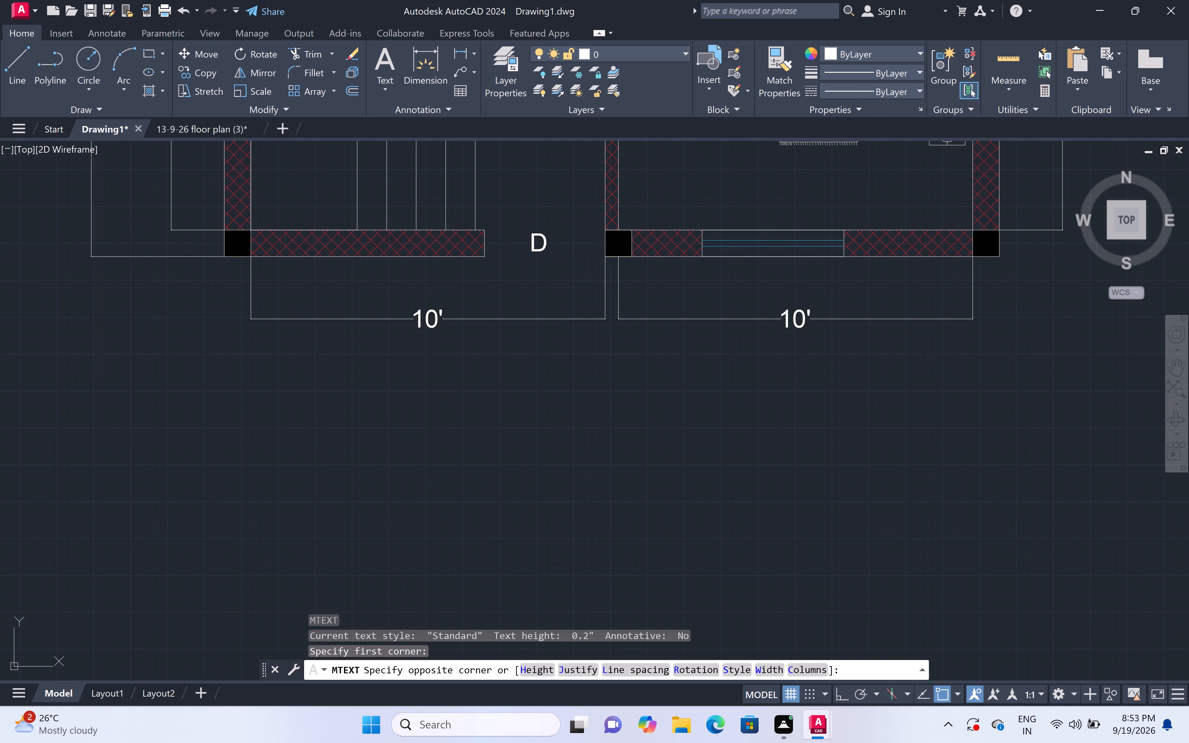
pyautogui.write('PROP')
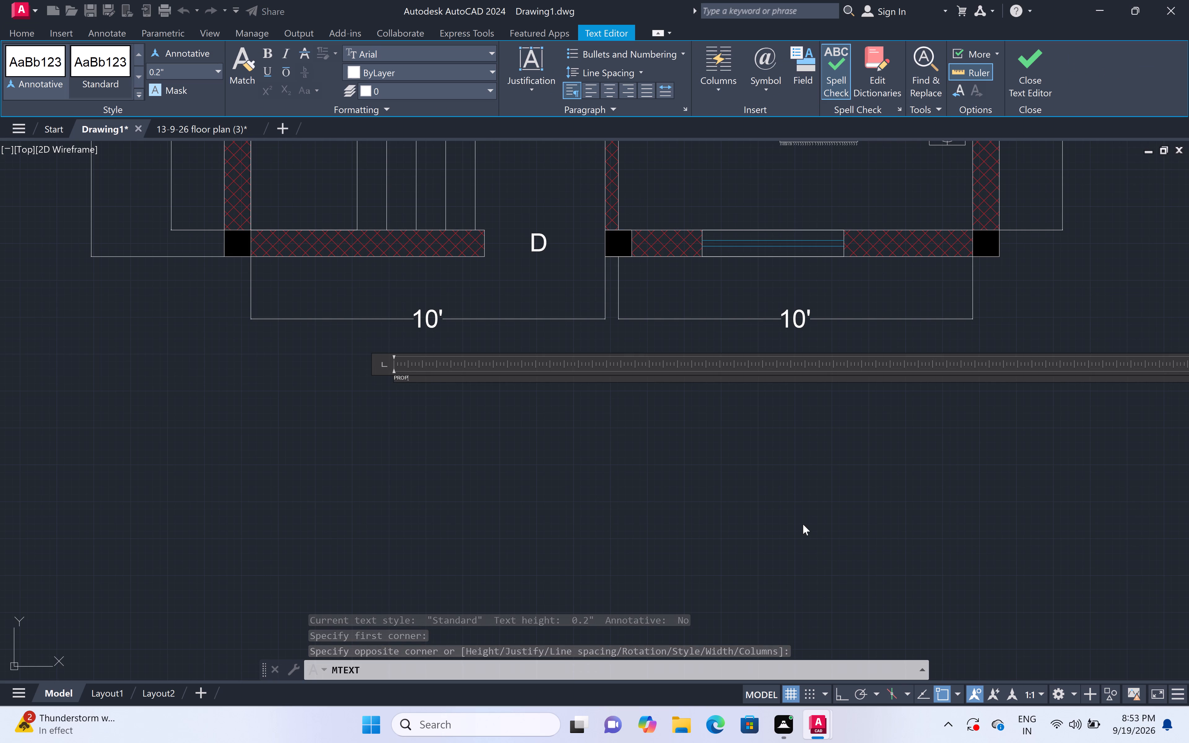
pyautogui.write('OSED')
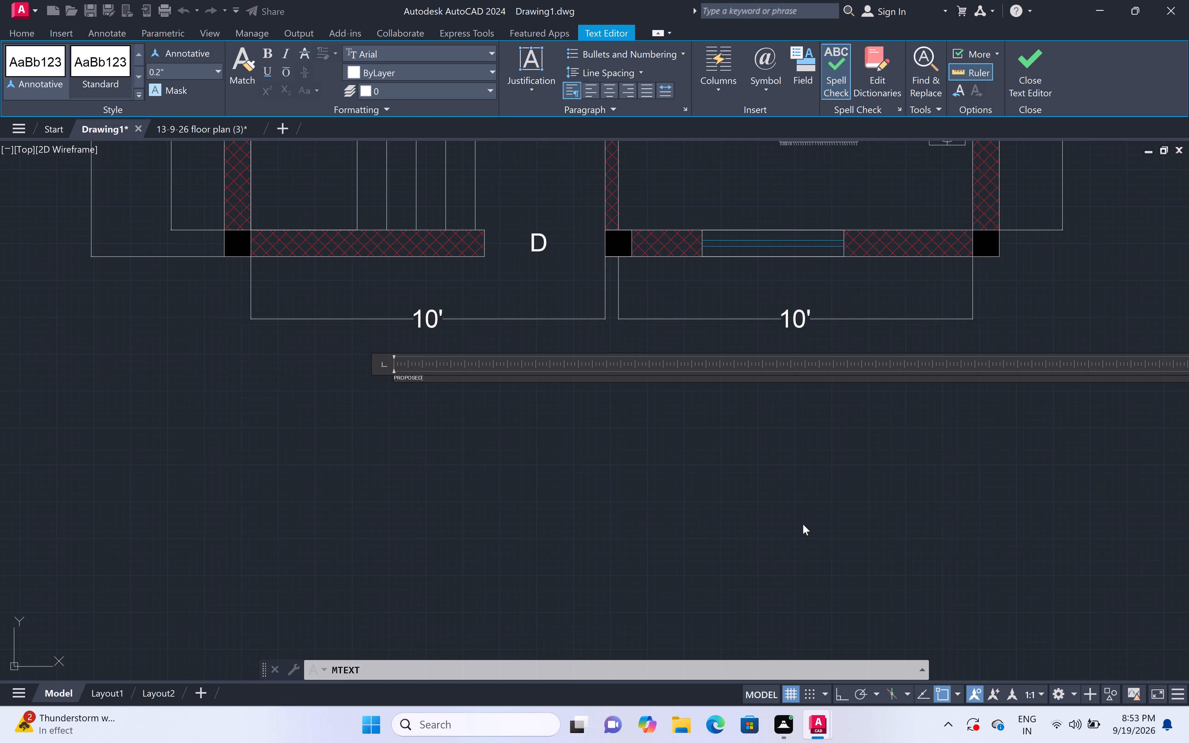
pyautogui.press('space')
pyautogui.write('G')
pyautogui.press('space')
pyautogui.write('-')
pyautogui.press('space')
pyautogui.write('FLOOR')
pyautogui.press('space')
pyautogui.write('PLAN')
# Add an indented second line to the title text reading (21'-10"X30'-6").
pyautogui.press('Return')
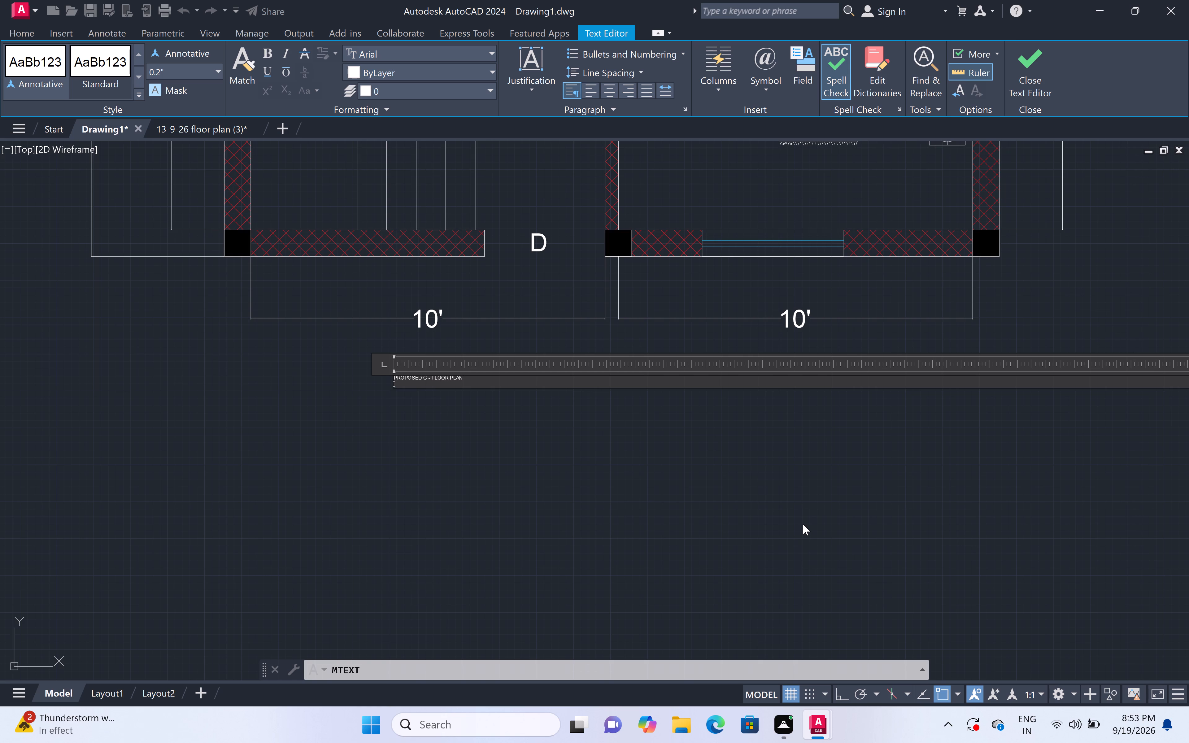
pyautogui.press('space')
pyautogui.press('space')
pyautogui.press('space')
pyautogui.press('space')
pyautogui.press('space')
pyautogui.hotkey('shift', '(')
pyautogui.write("21'")
pyautogui.write('-10')
pyautogui.hotkey('shift', '"')
pyautogui.press('x')
pyautogui.write("30'-")
pyautogui.write('6"')
pyautogui.scroll(3, 431, 379)
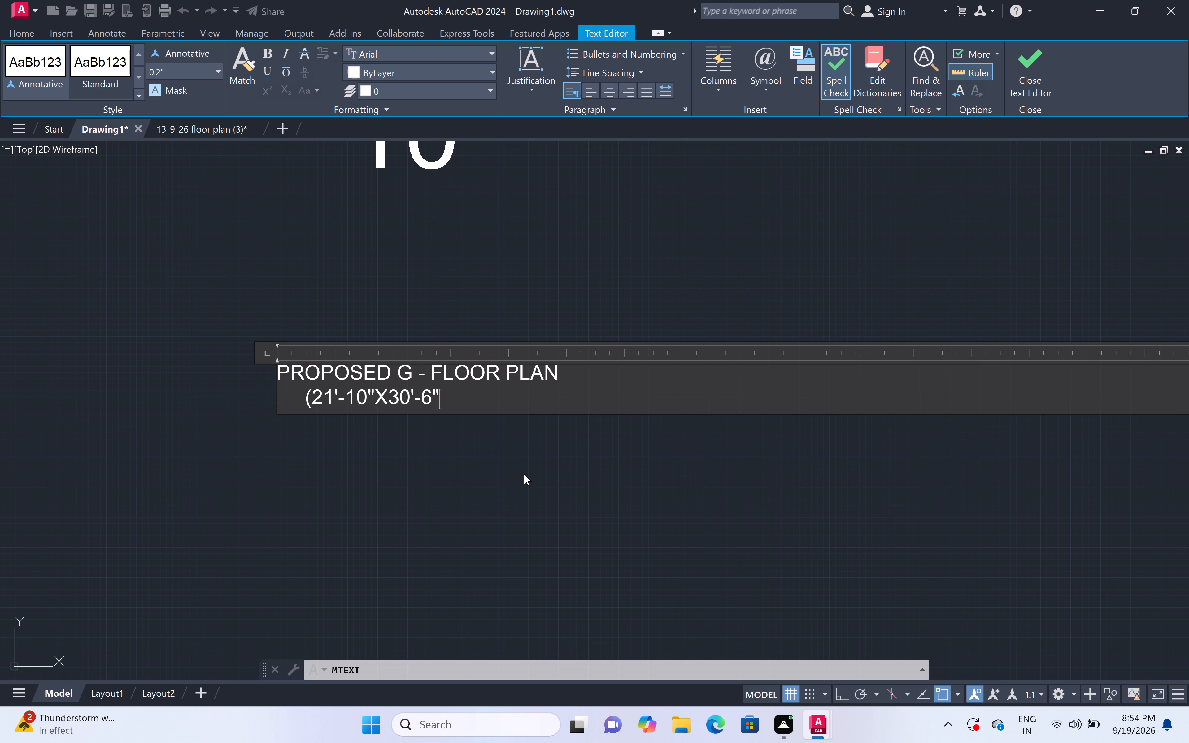
pyautogui.hotkey('shift', ')')
pyautogui.press('Escape')
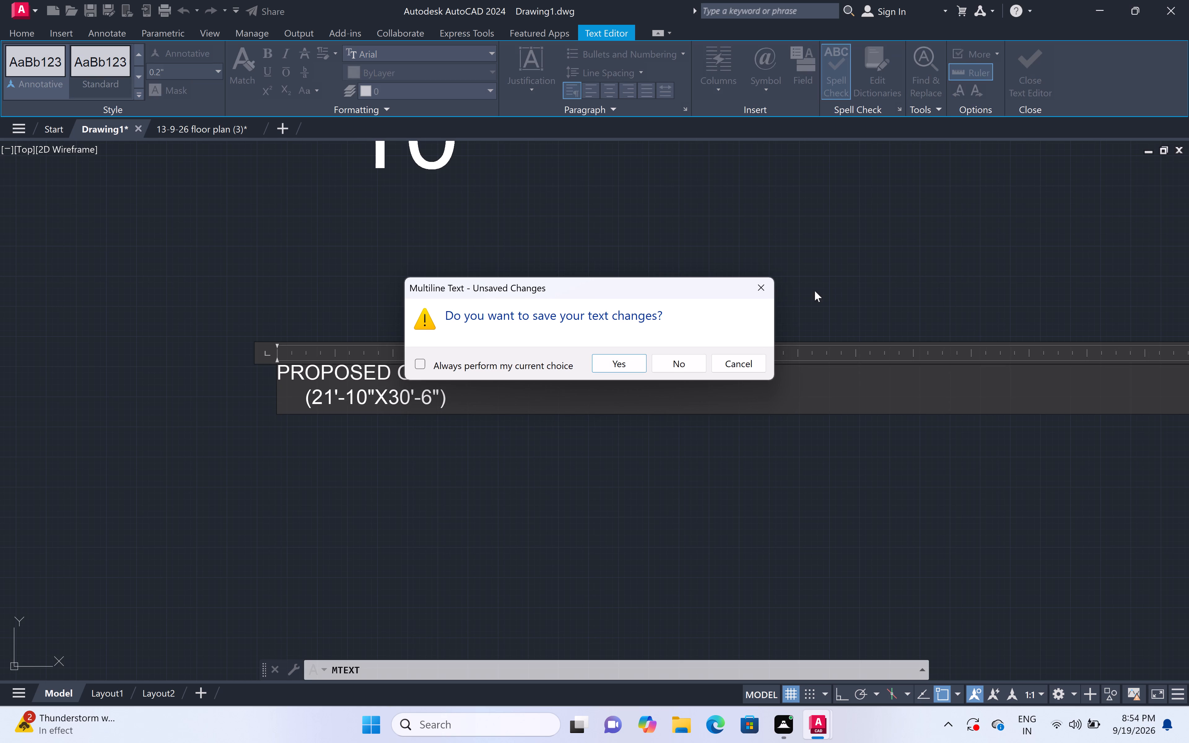
pyautogui.click(767, 280)
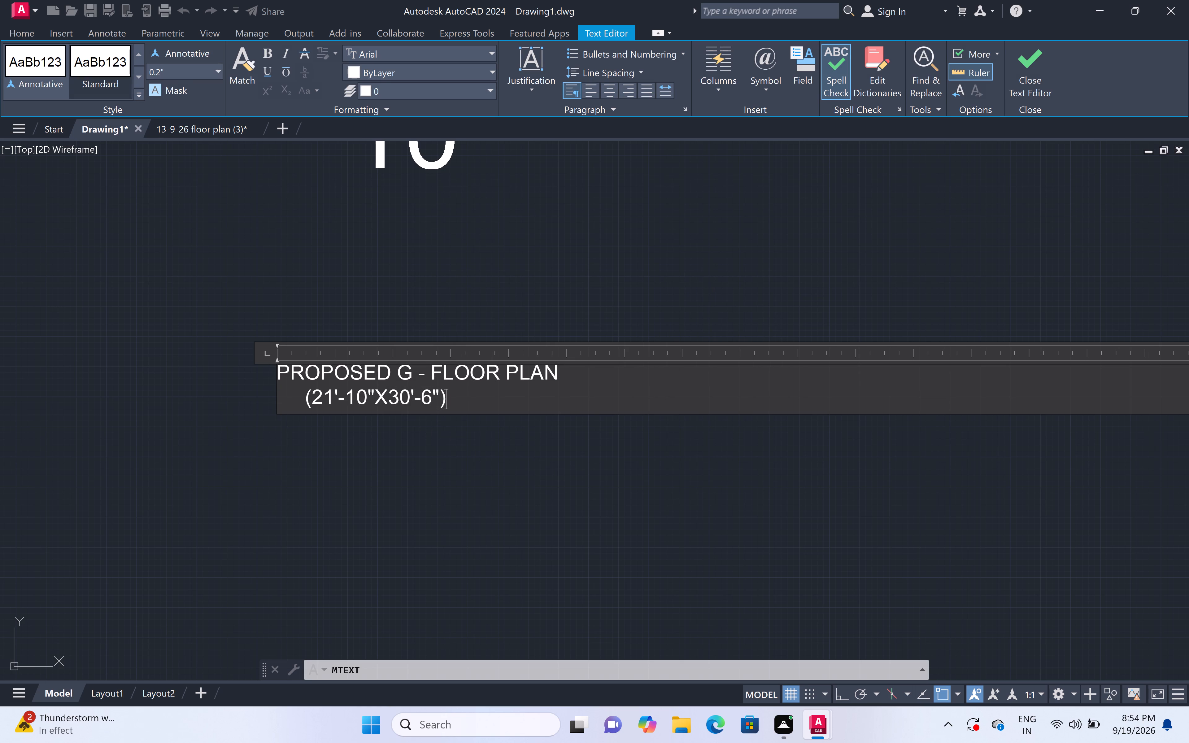
# Indent the title's size line by four more spaces to centre it under the first line, and finish the text.
pyautogui.click(293, 394)
pyautogui.press('space')
pyautogui.press('space')
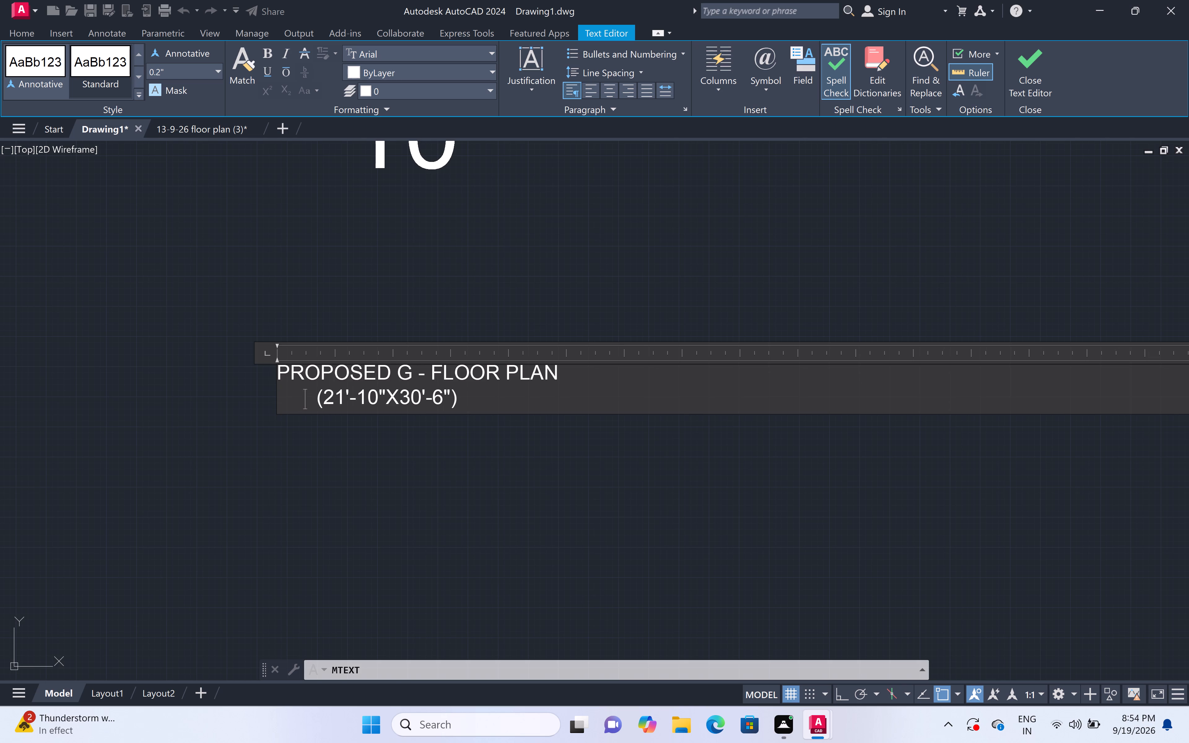
pyautogui.press('space')
pyautogui.press('space')
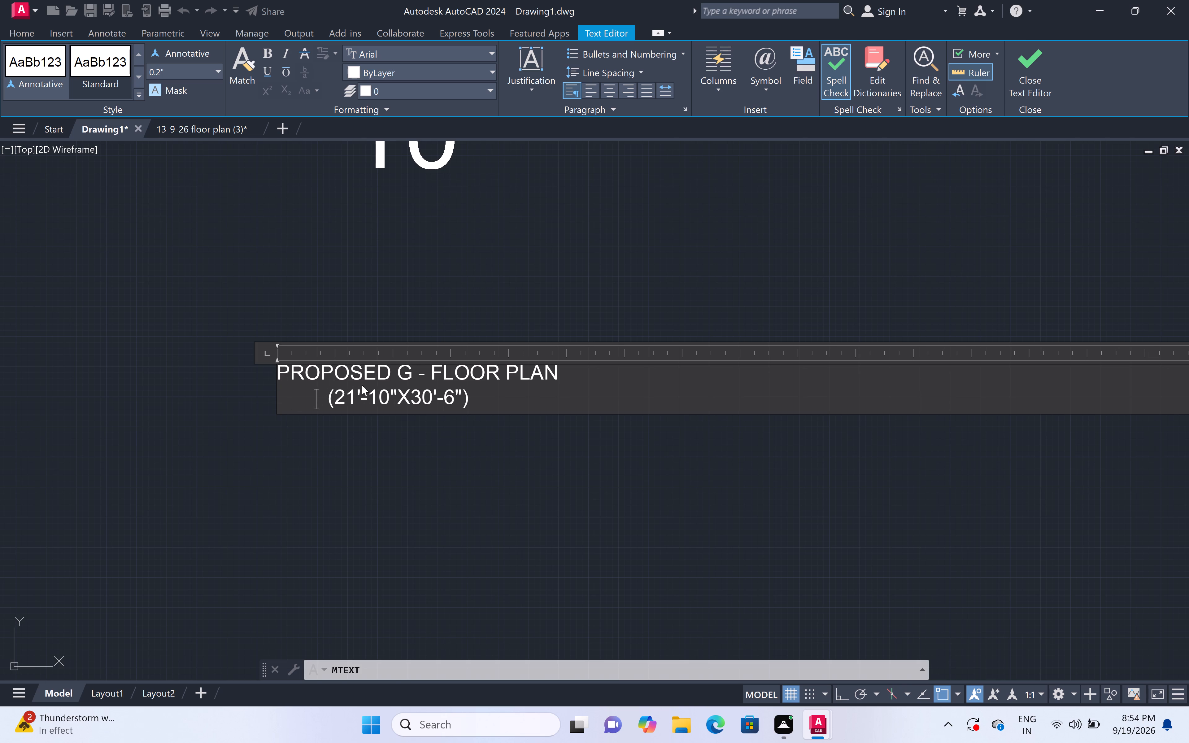
pyautogui.click(428, 302)
# Set the text height of the plan title below the bottom dimensions to 6".
pyautogui.click(242, 319)
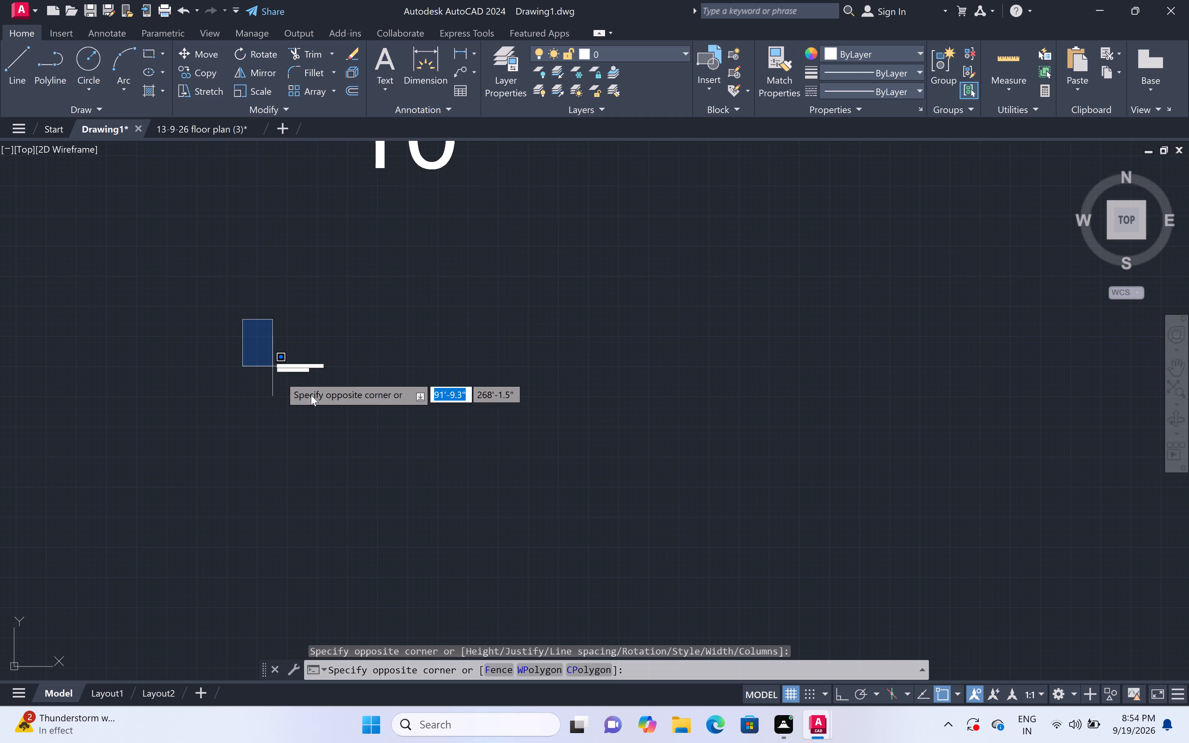
pyautogui.click(366, 419)
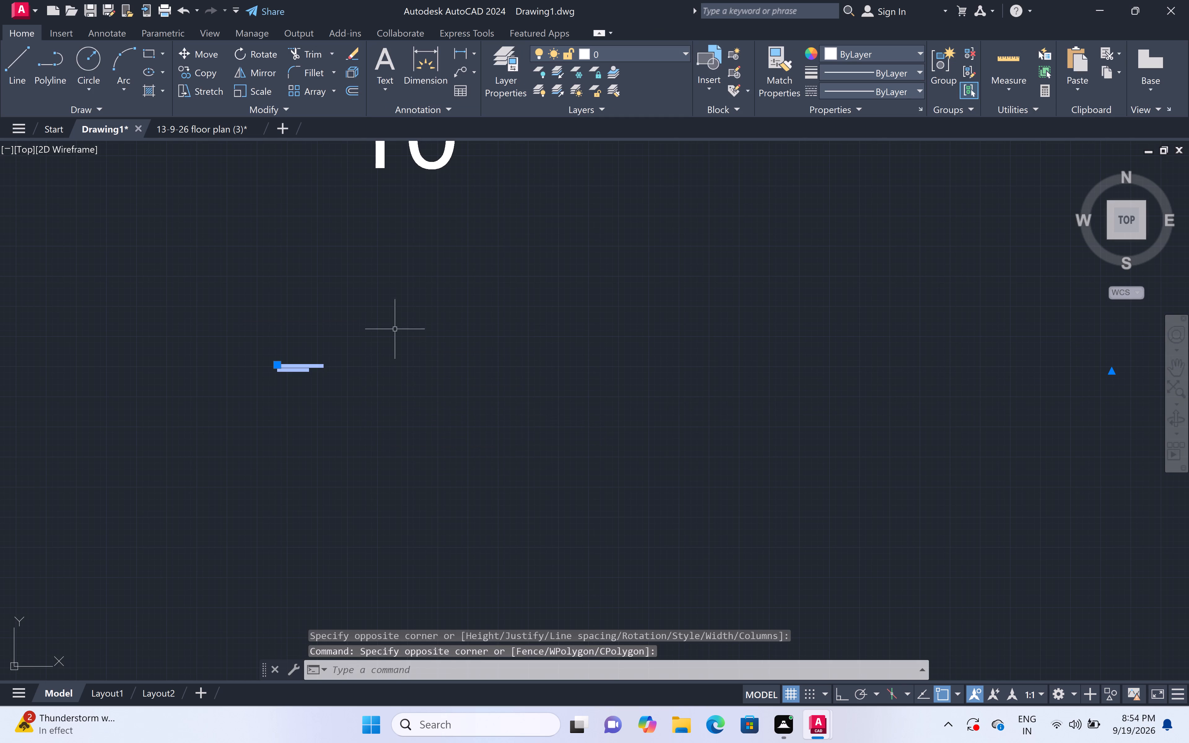
pyautogui.rightClick(393, 297)
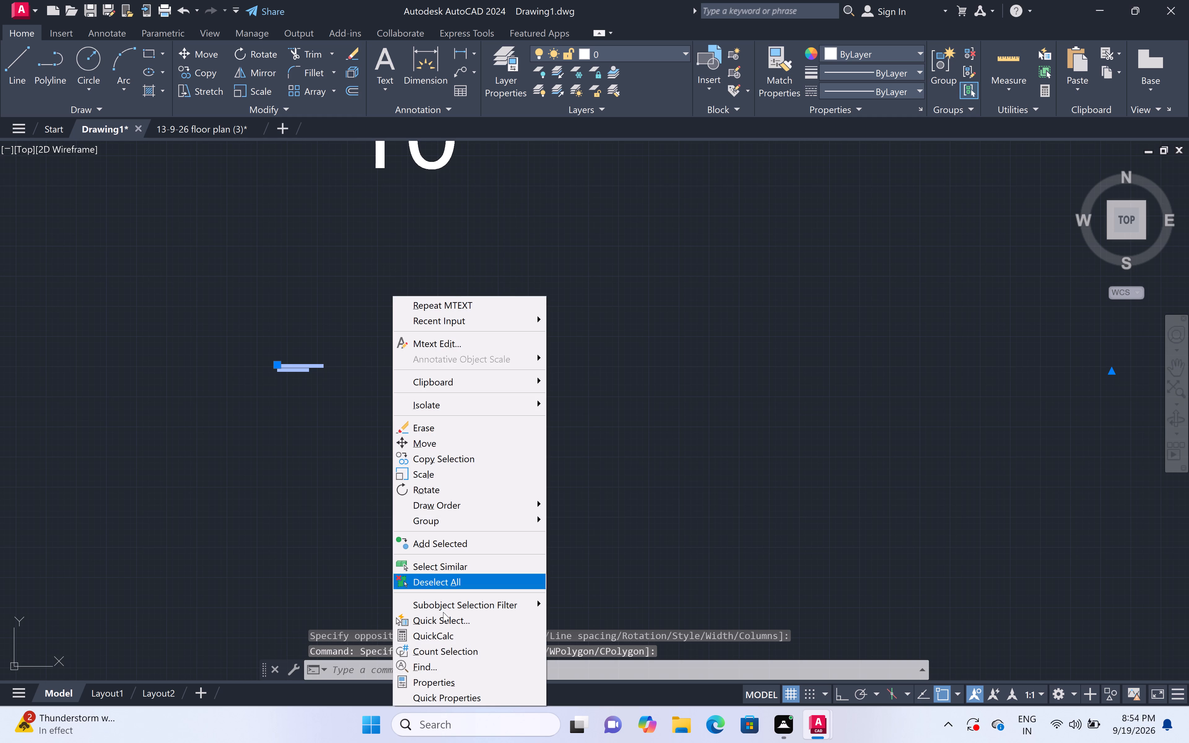
pyautogui.click(457, 679)
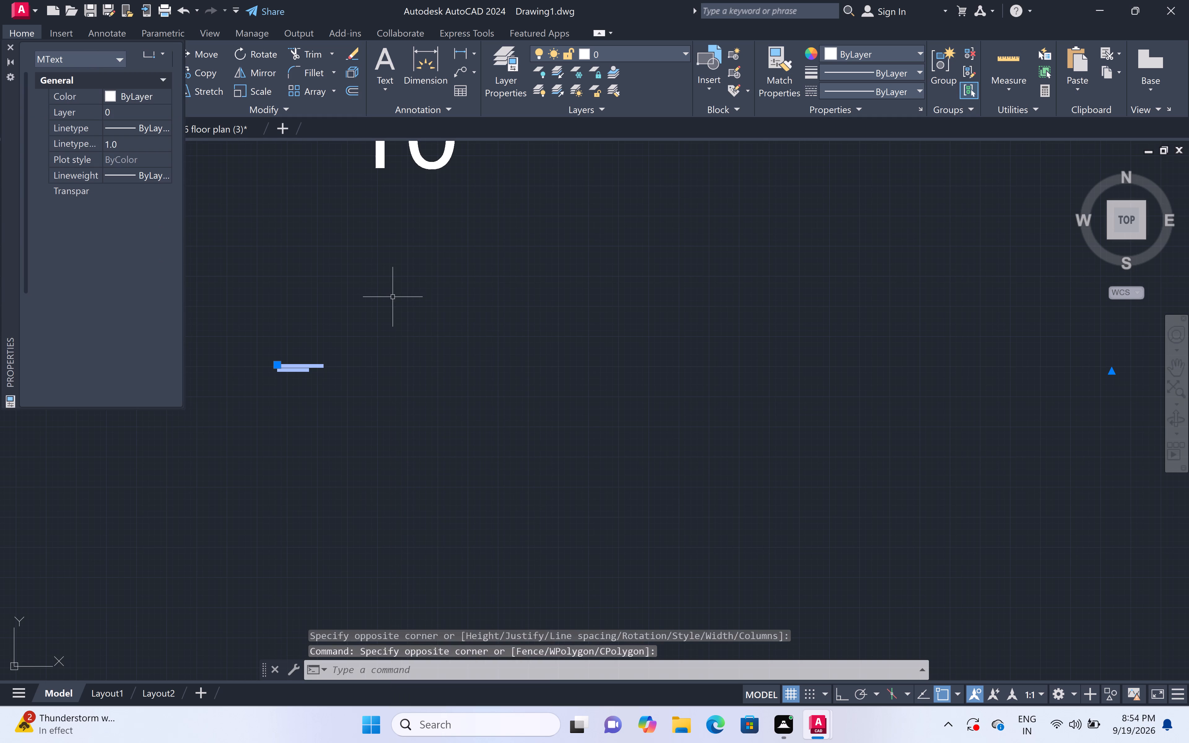
pyautogui.click(162, 351)
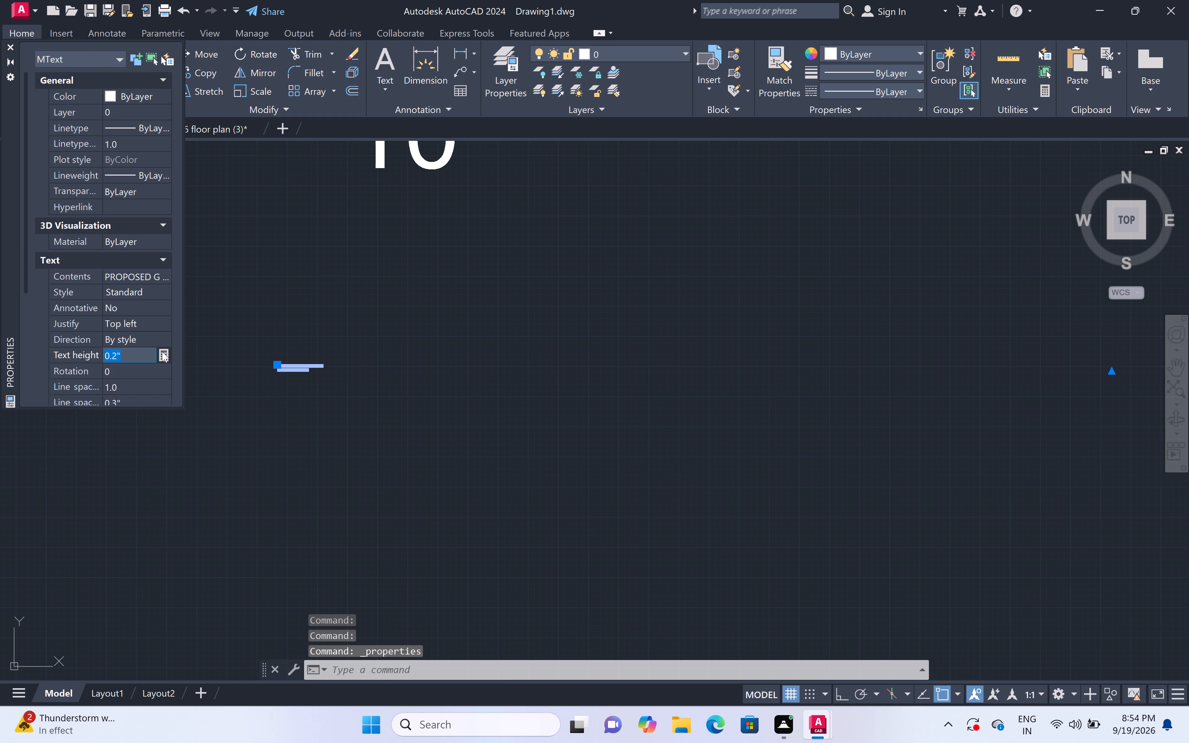
pyautogui.press('BackSpace')
pyautogui.press('6')
pyautogui.hotkey('shift', '"')
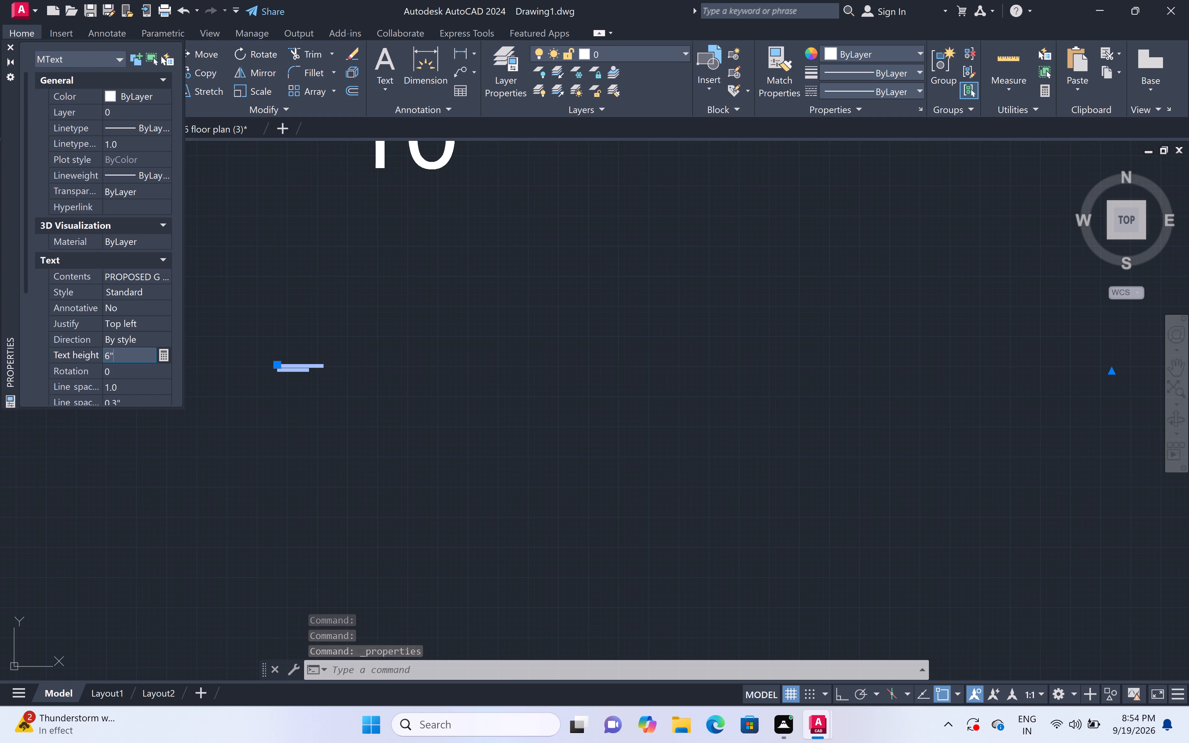
pyautogui.click(240, 536)
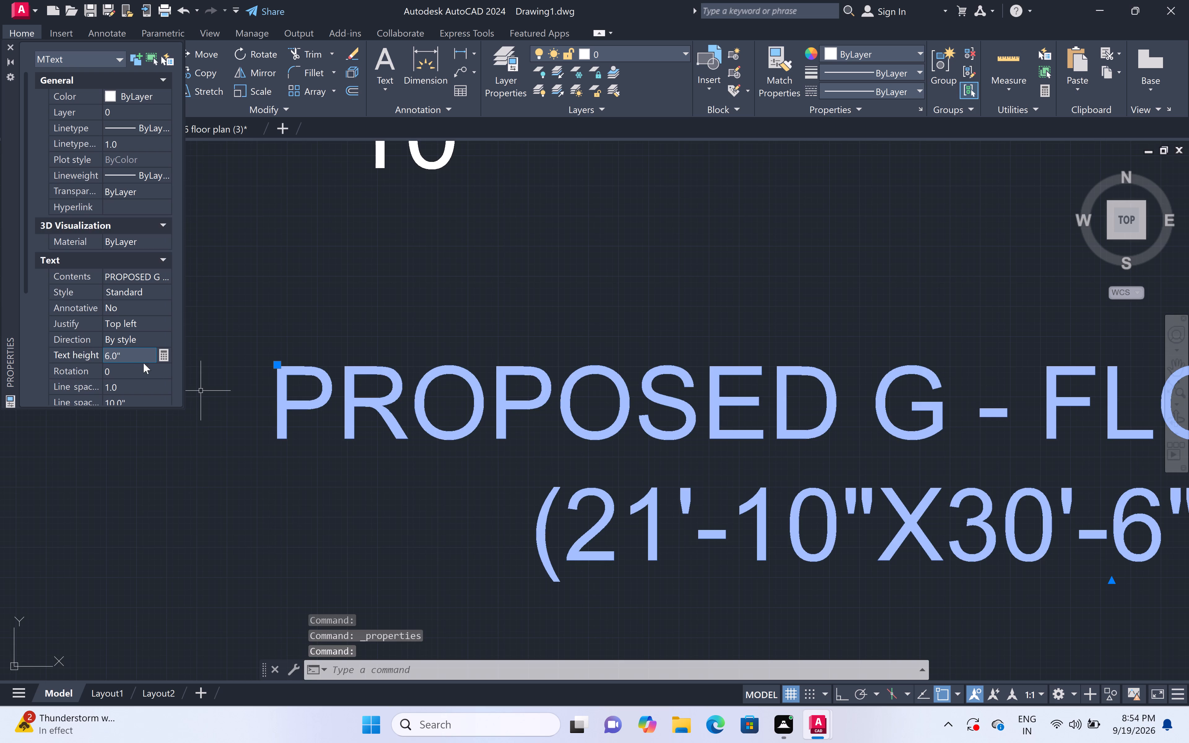
# Set the plan title's text height to 1'.
pyautogui.click(129, 351)
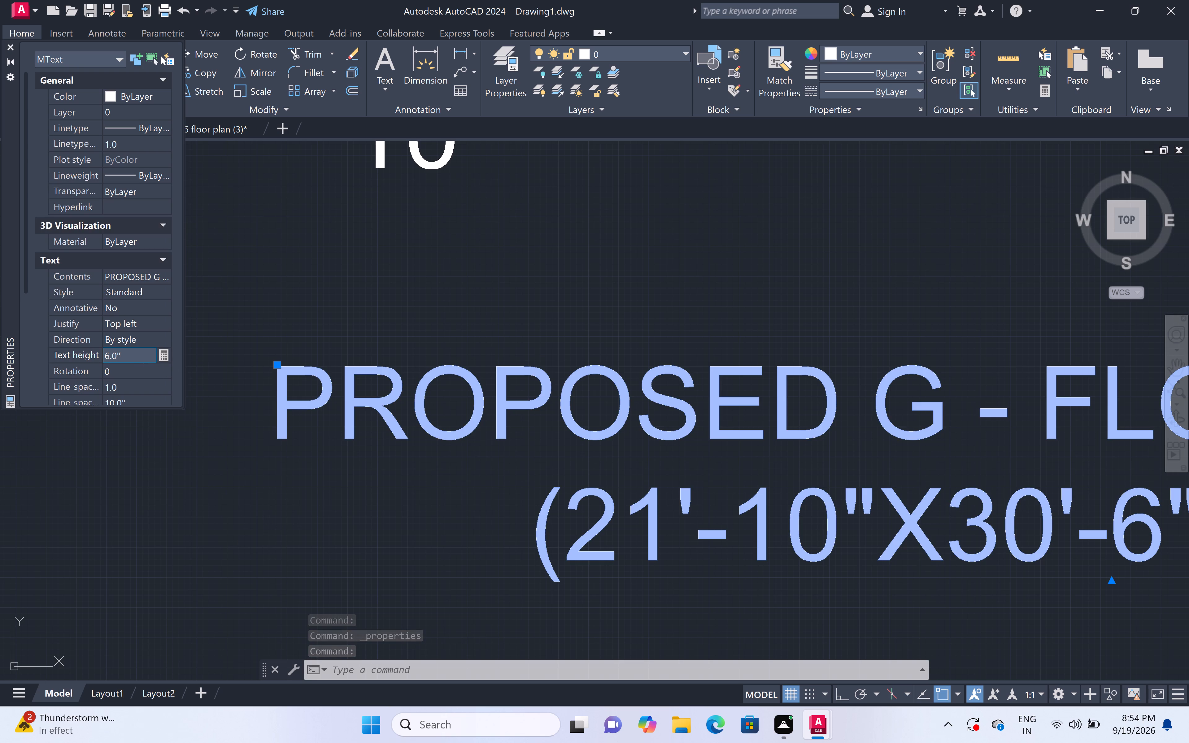
pyautogui.press('BackSpace')
pyautogui.press('BackSpace')
pyautogui.press('BackSpace')
pyautogui.press('BackSpace')
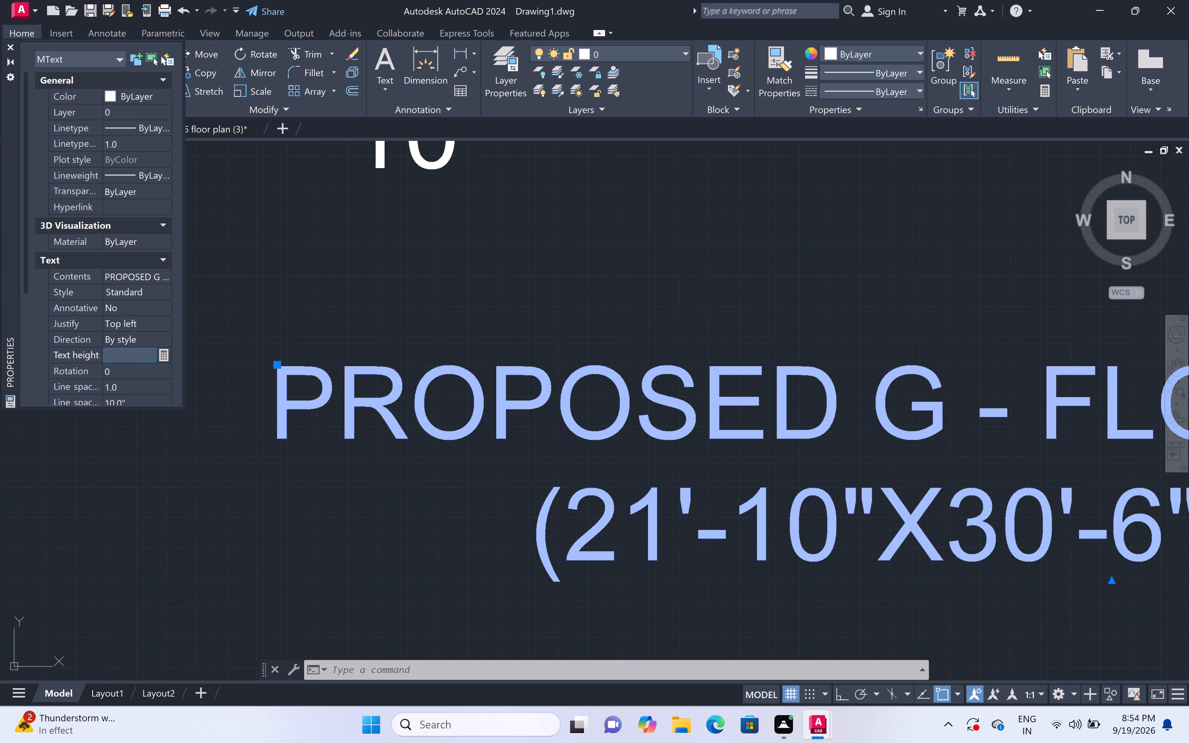
pyautogui.write("1'")
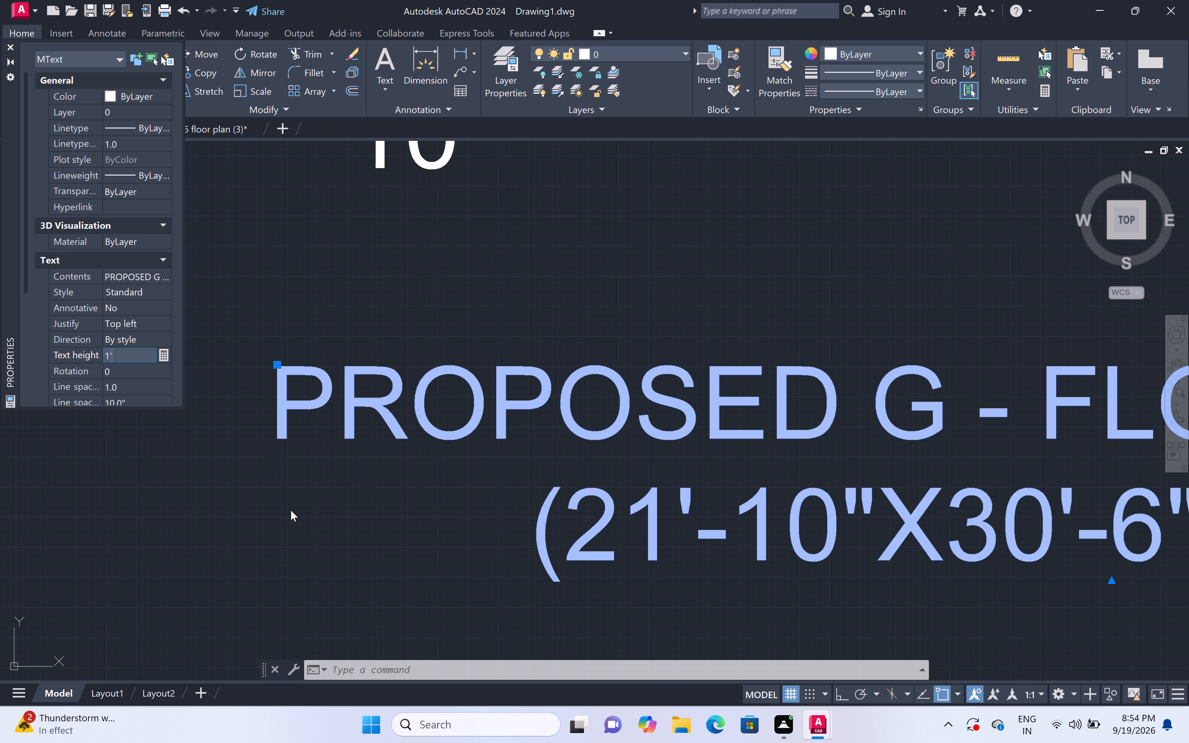
pyautogui.click(291, 510)
# Widen the plan title's text frame by about 23'-7" so that PROPOSED G - FLOOR PLAN fits on one line, and deselect it.
pyautogui.scroll(-10, 292, 503)
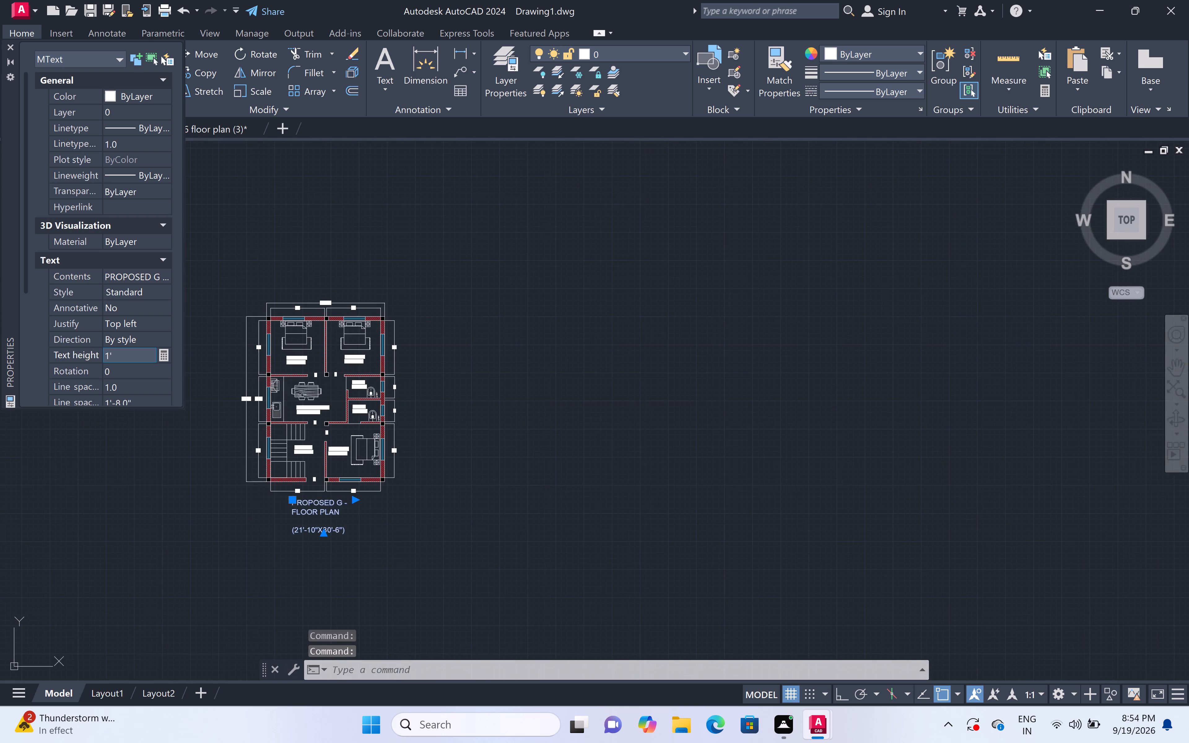
pyautogui.click(353, 501)
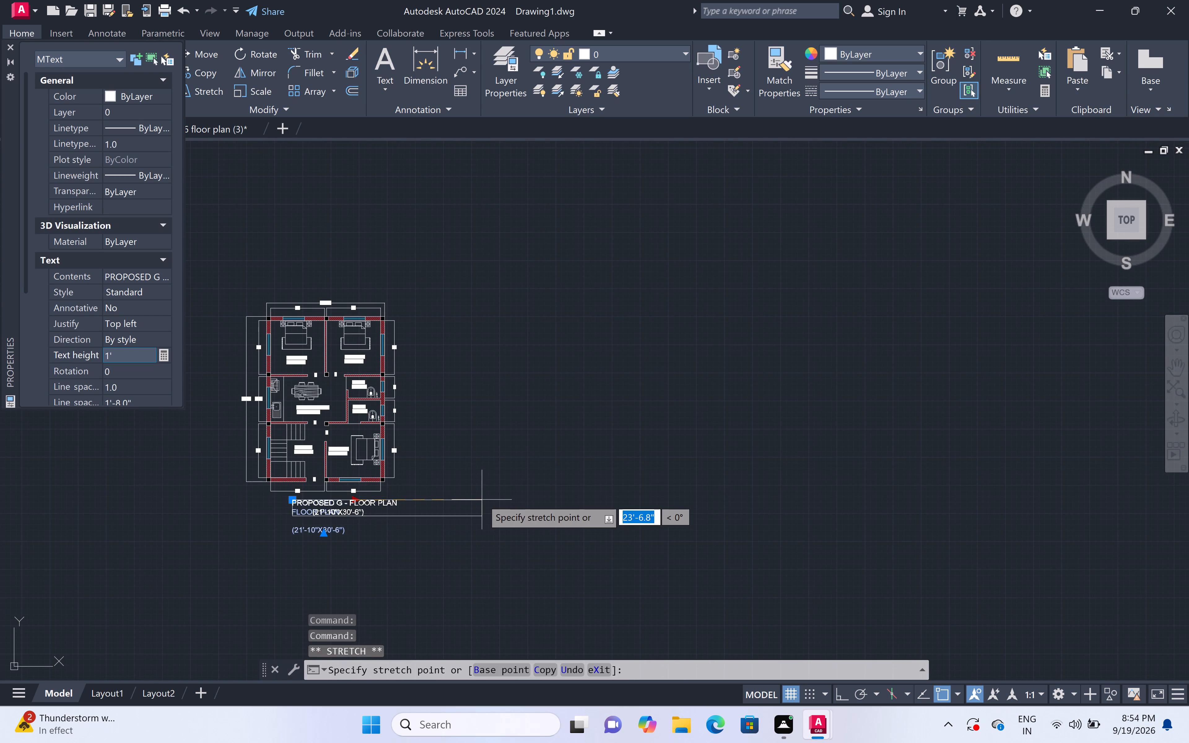
pyautogui.click(482, 499)
pyautogui.press('Escape')
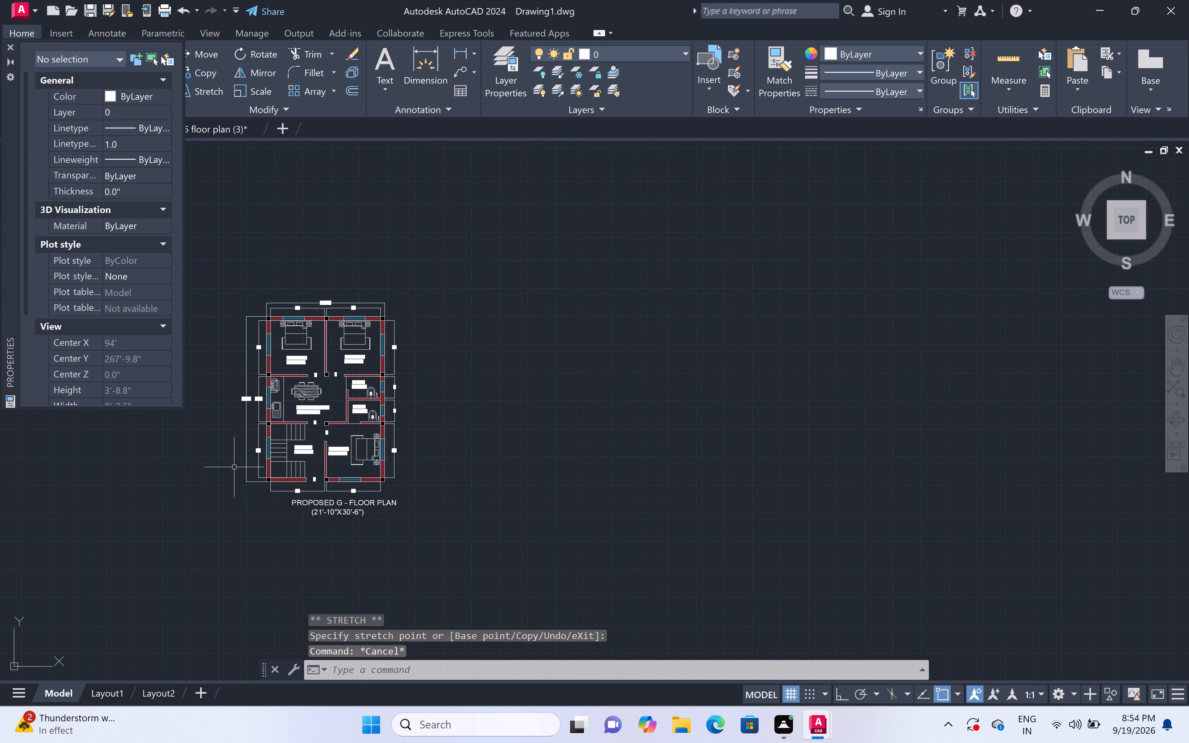
# Move the plan title about 3'-1" left and slightly up so it sits centred beneath the bottom dimensions.
pyautogui.moveTo(215, 471); pyautogui.dragTo(339, 443, button='middle')
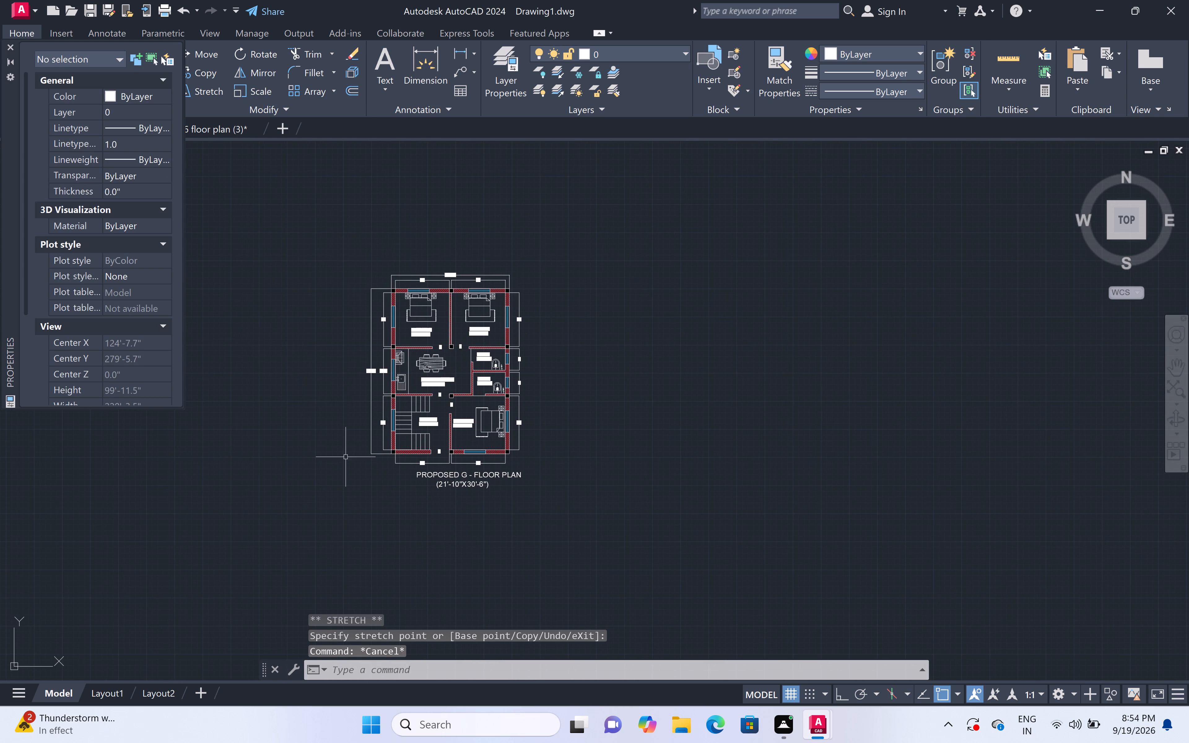
pyautogui.scroll(2, 346, 457)
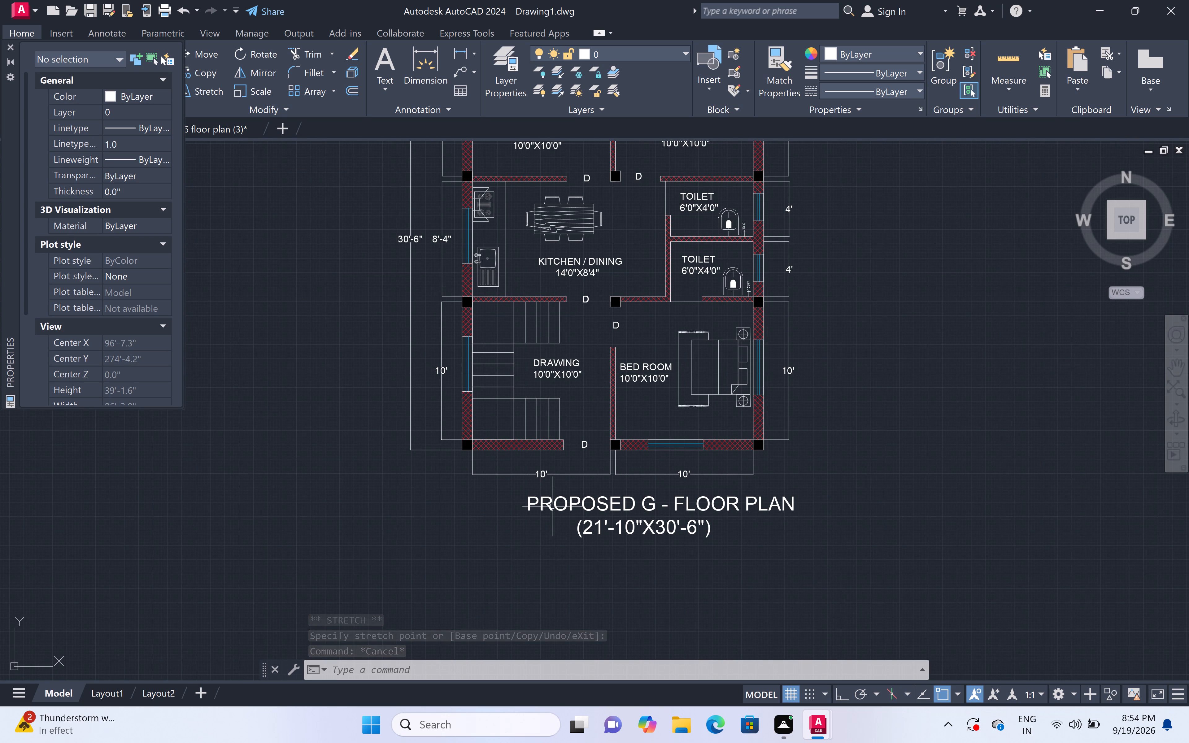
pyautogui.doubleClick(549, 502)
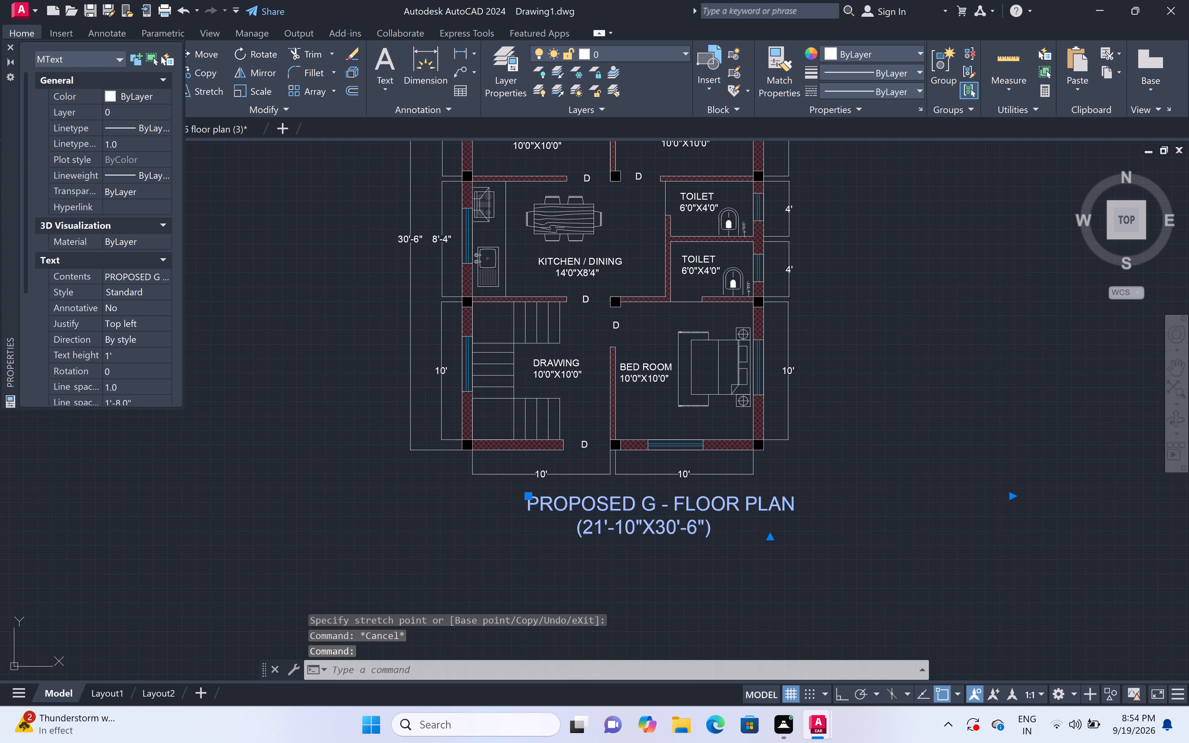
pyautogui.press('Escape')
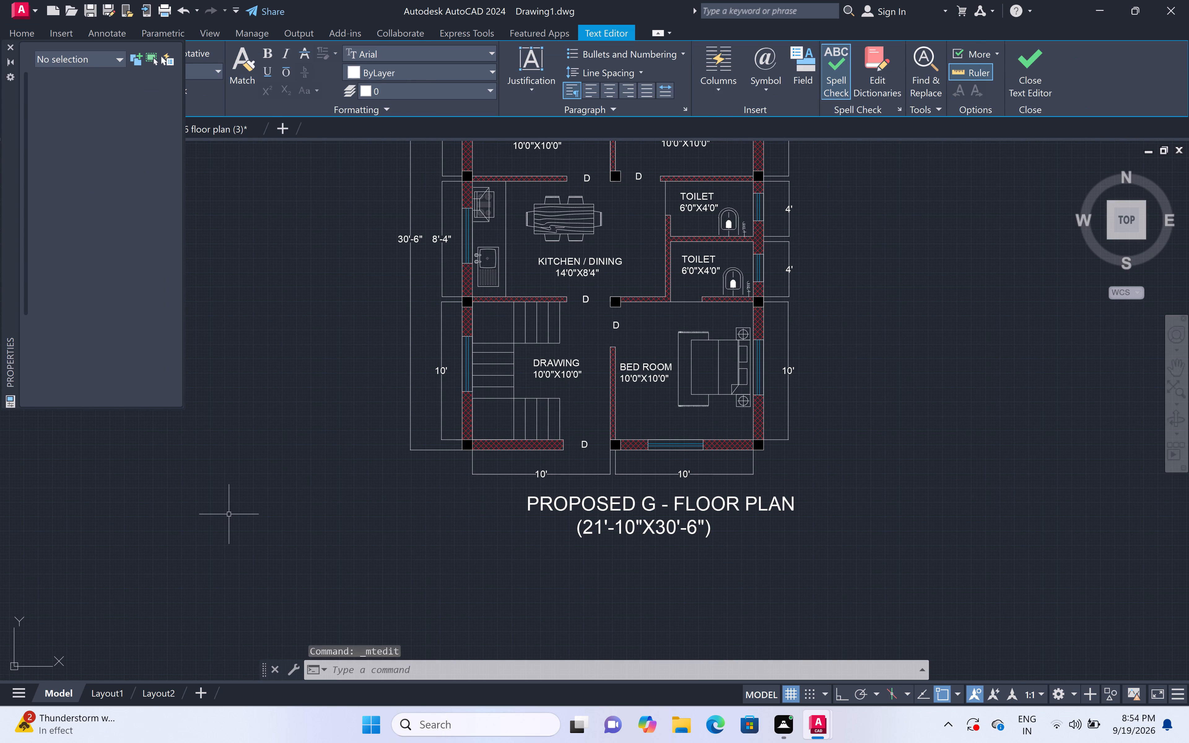
pyautogui.click(583, 511)
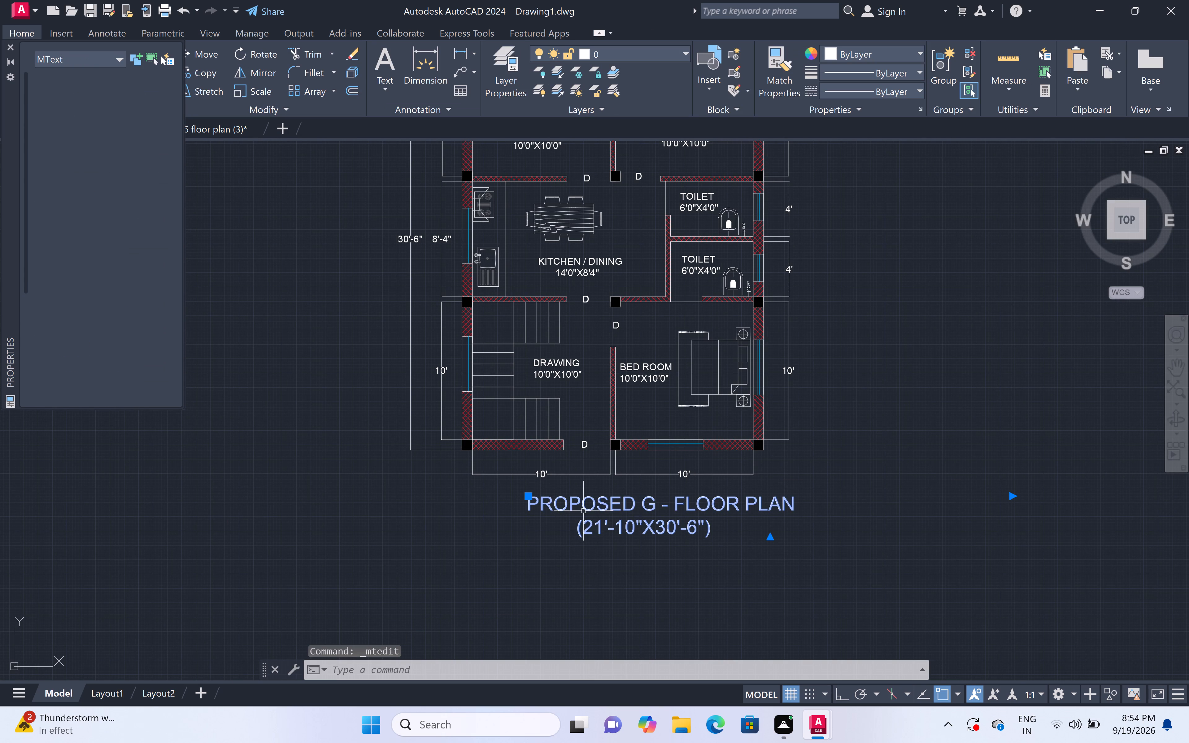
pyautogui.press('m')
pyautogui.press('space')
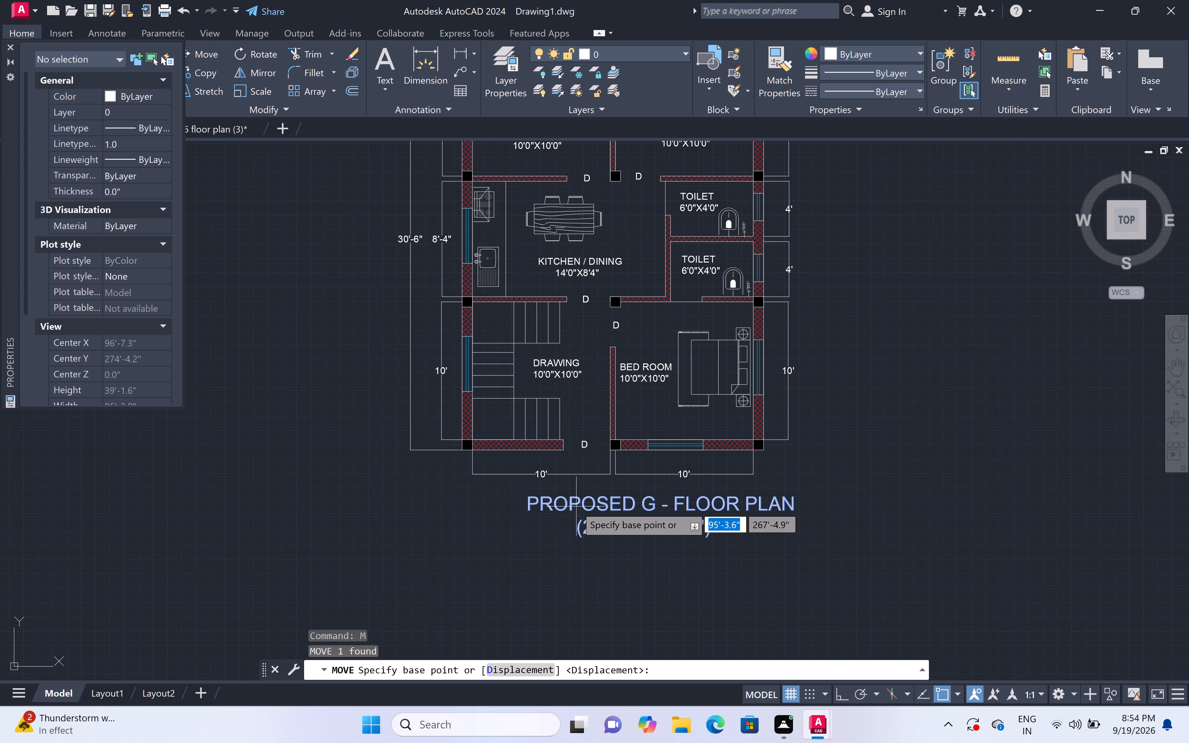
pyautogui.click(590, 500)
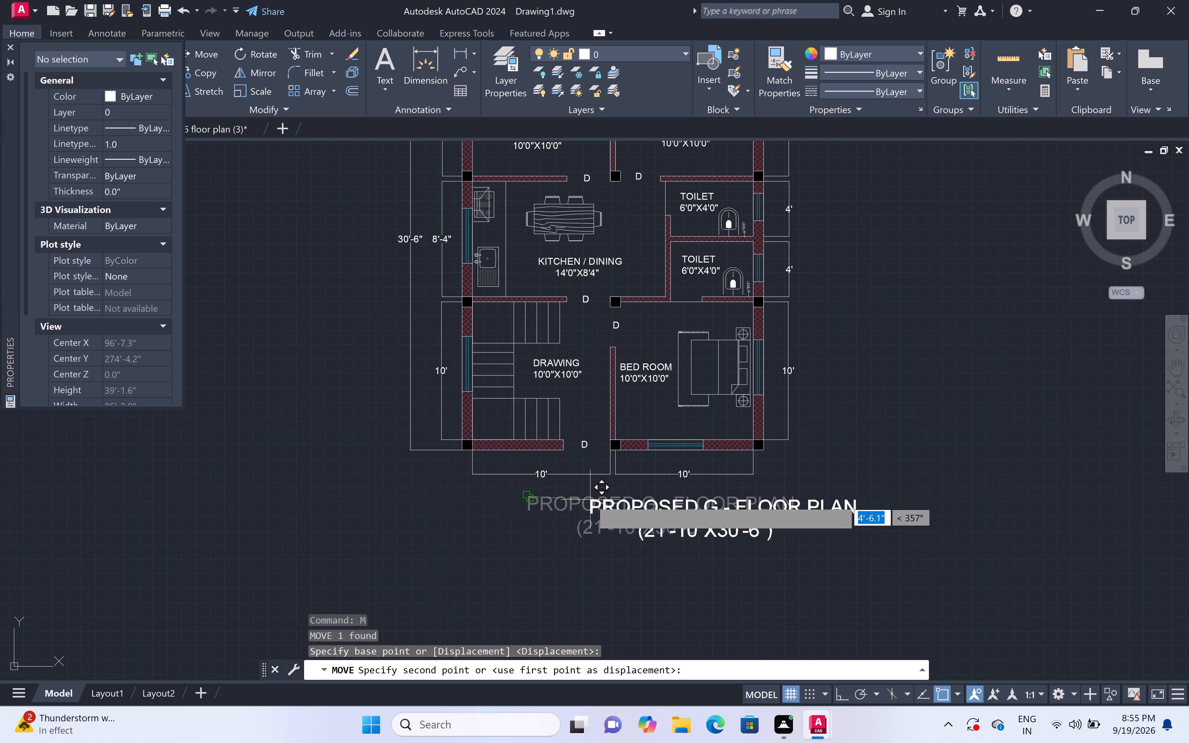
pyautogui.scroll(4, 475, 493)
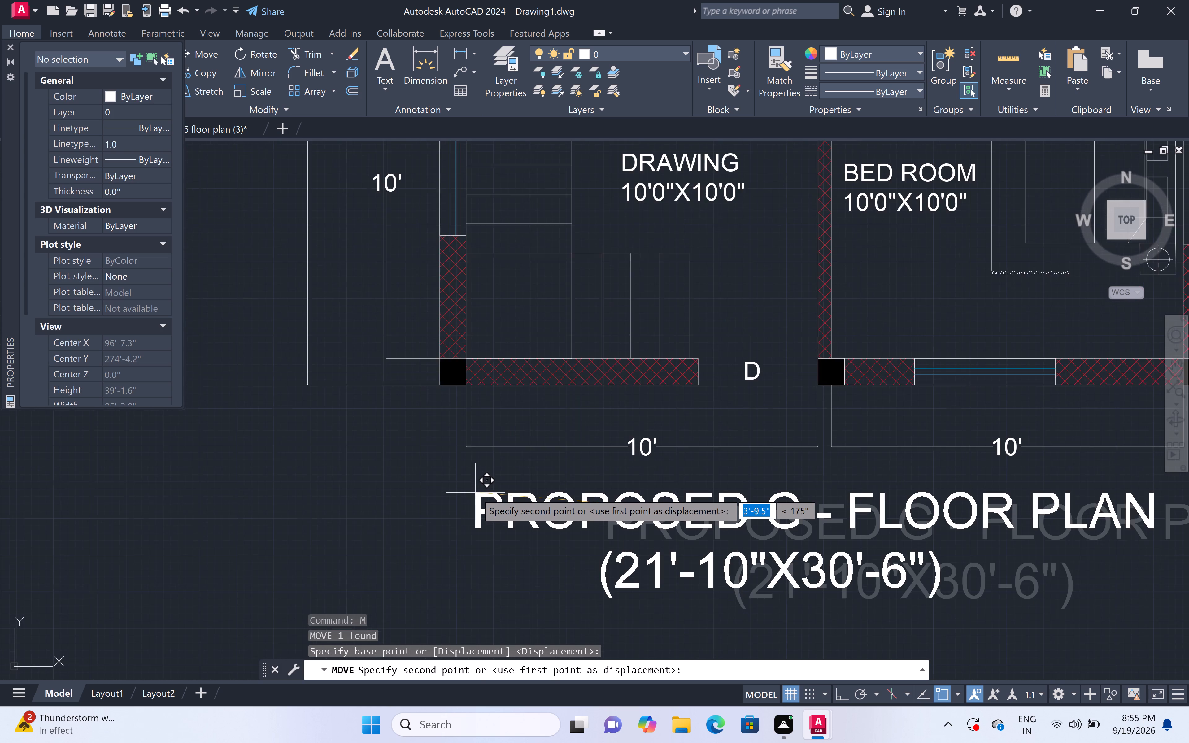
pyautogui.scroll(-2, 476, 492)
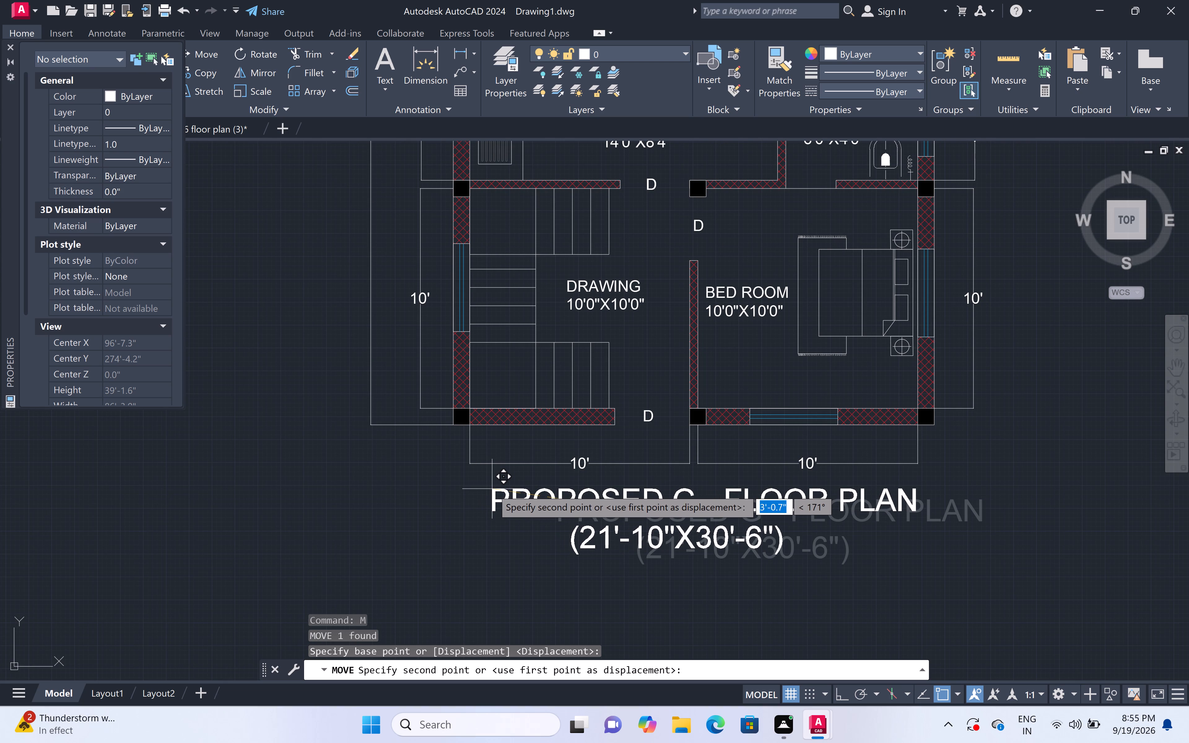
pyautogui.scroll(4, 492, 489)
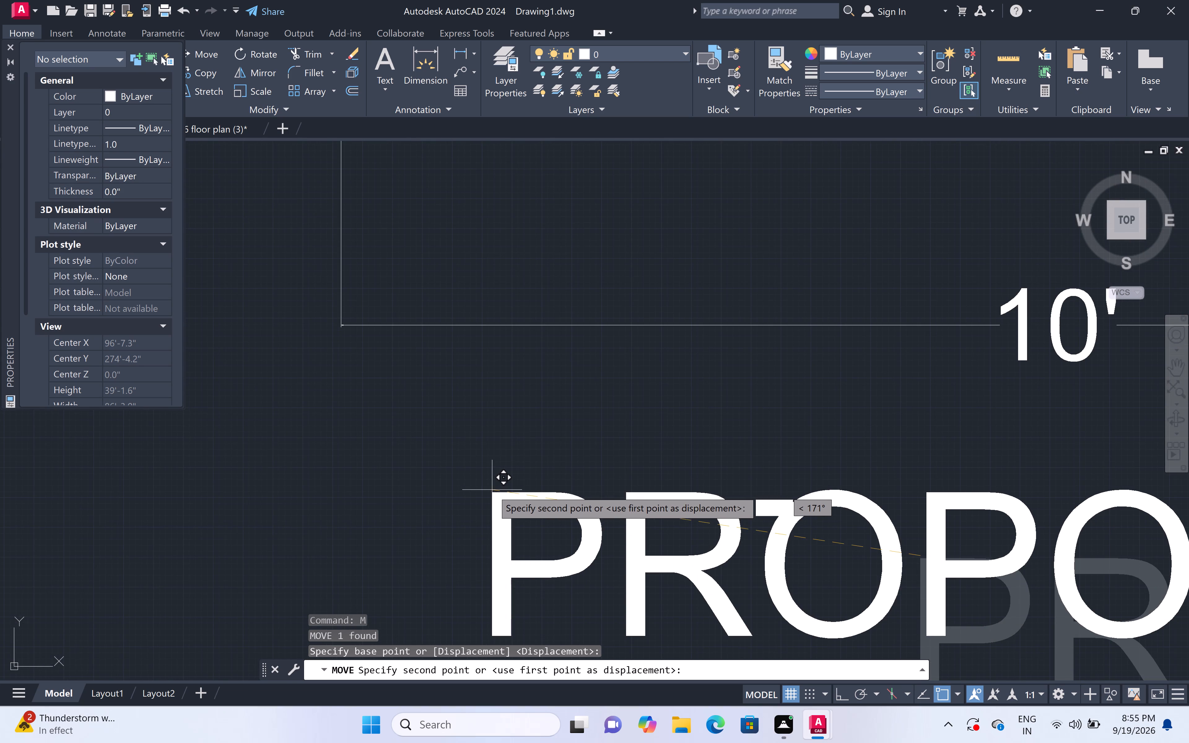
pyautogui.click(492, 490)
# Draw a rectangular border about 34'-7" by 44'-8" around the whole floor plan, its dimensions and title.
pyautogui.scroll(-8, 494, 486)
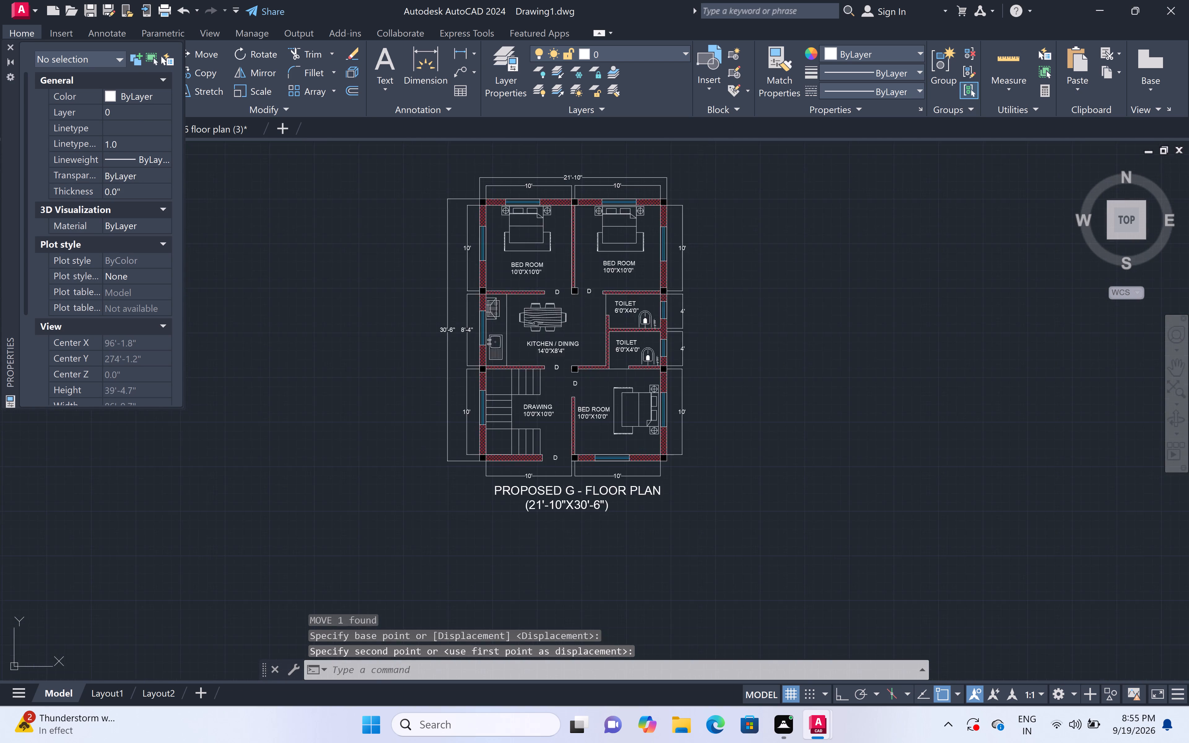
pyautogui.scroll(-1, 497, 485)
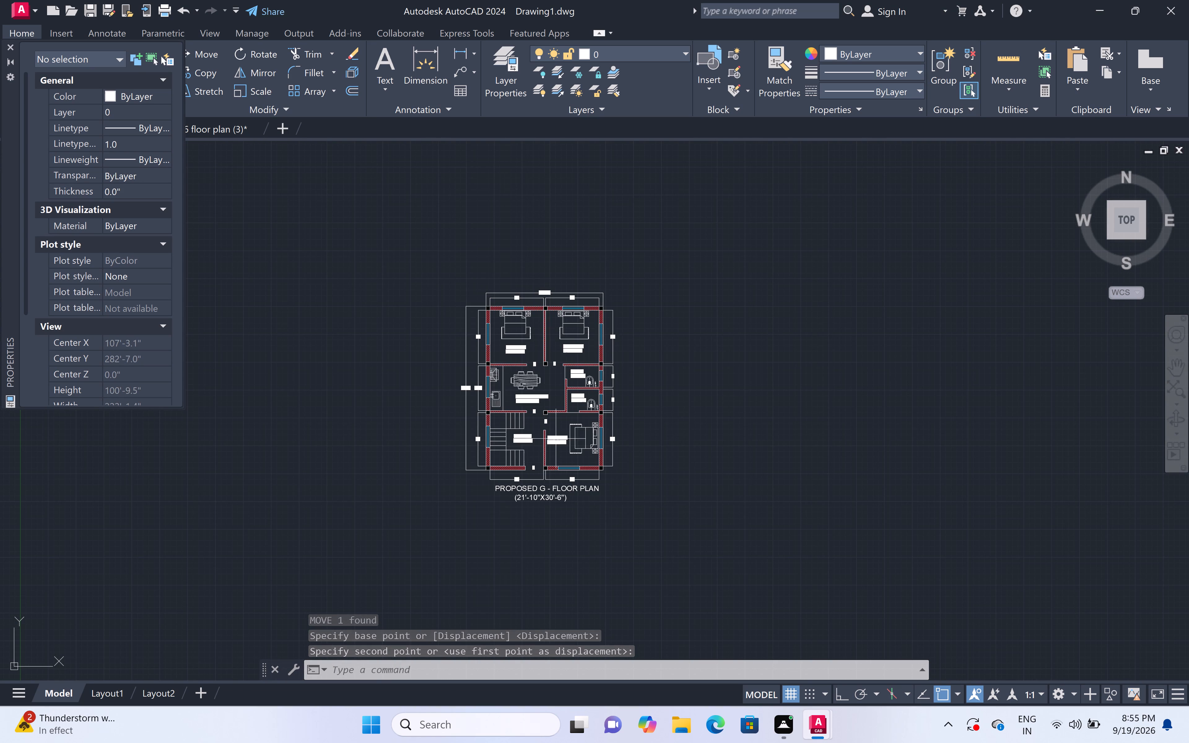
pyautogui.press('r')
pyautogui.press('e')
pyautogui.press('c')
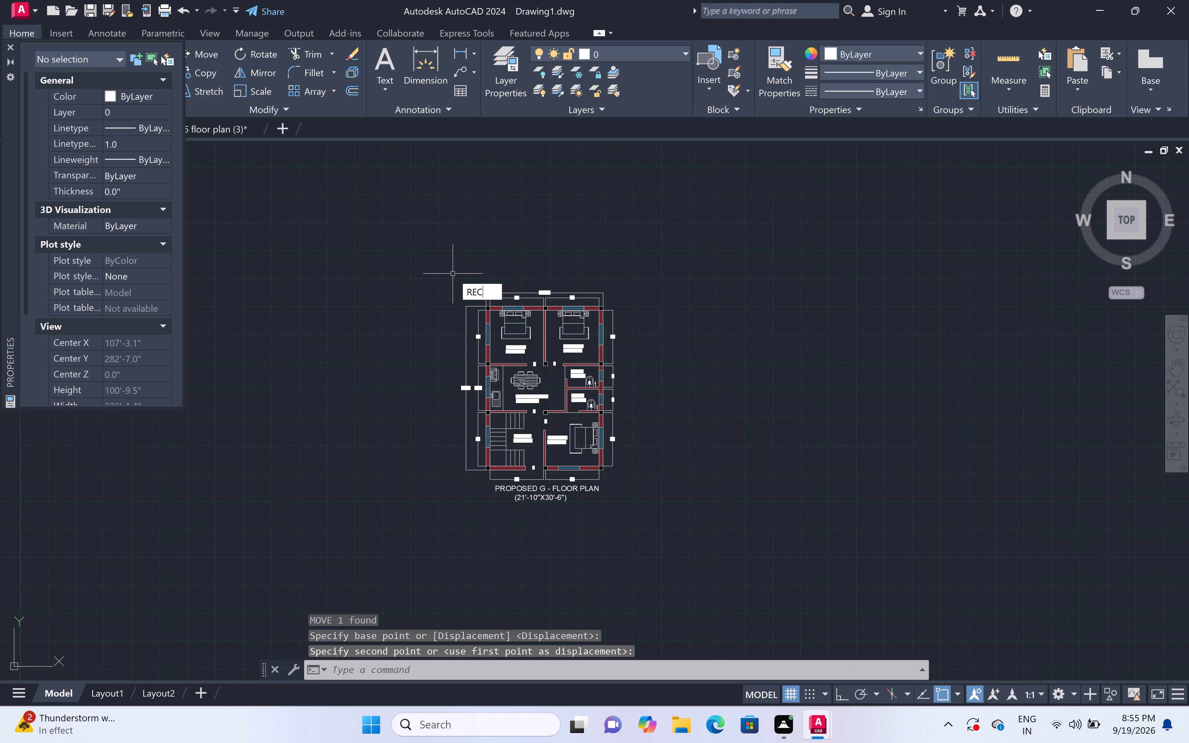
pyautogui.press('space')
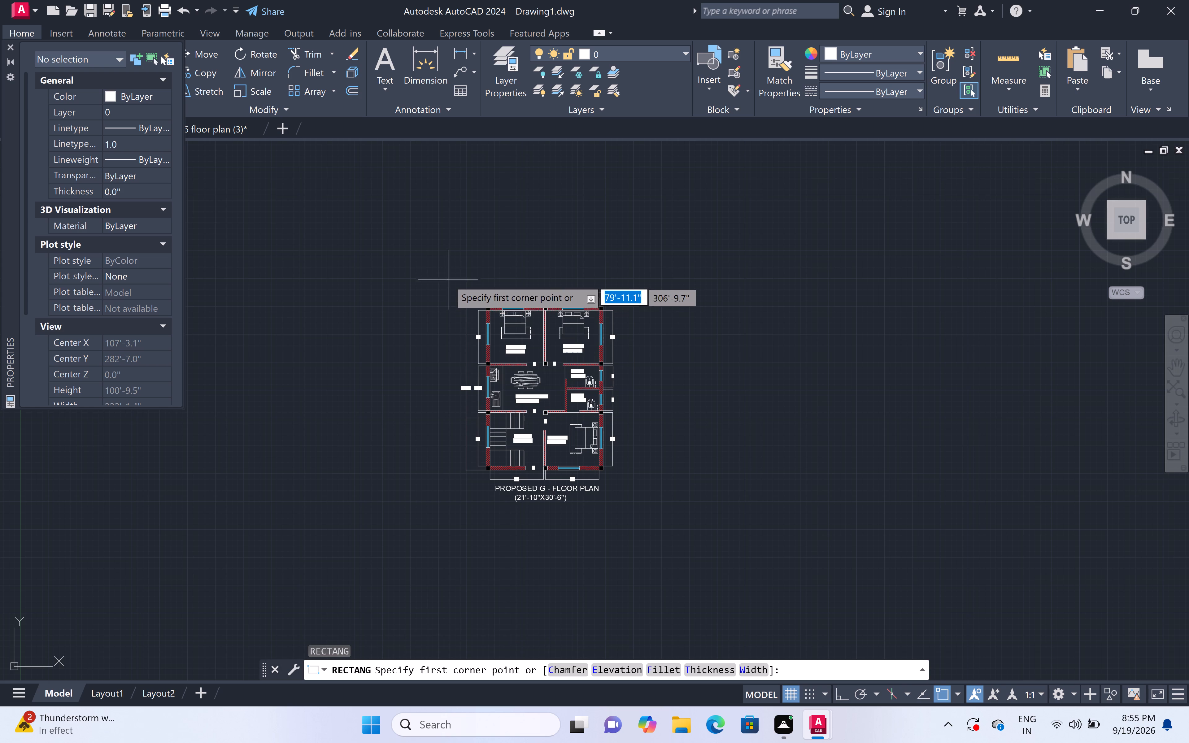
pyautogui.click(448, 278)
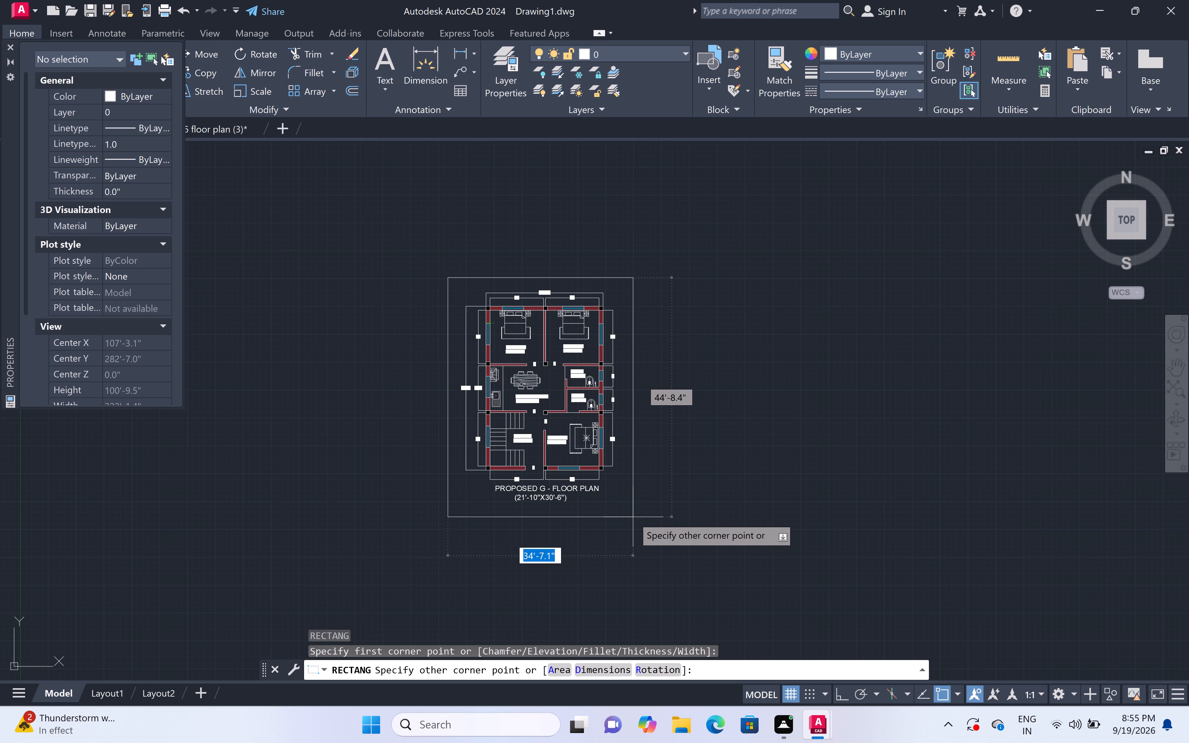
pyautogui.click(634, 517)
# Close the Properties palette to clear the drawing area.
pyautogui.scroll(-1, 636, 454)
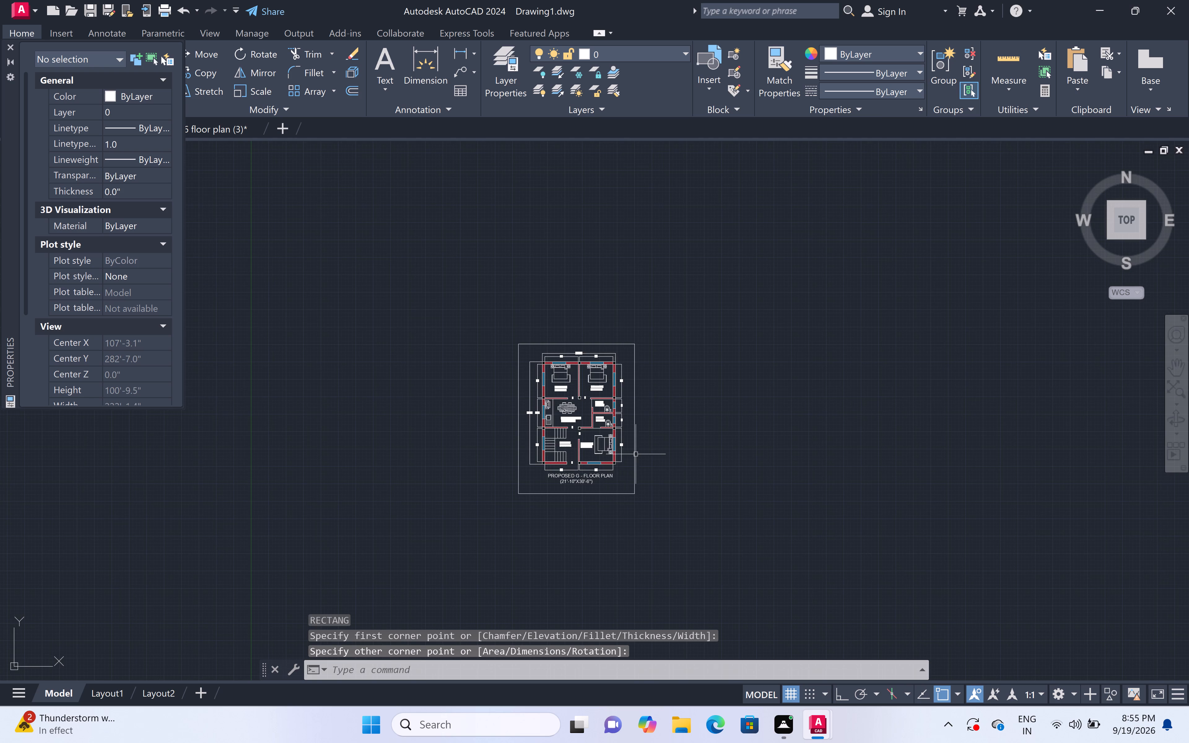
pyautogui.click(11, 47)
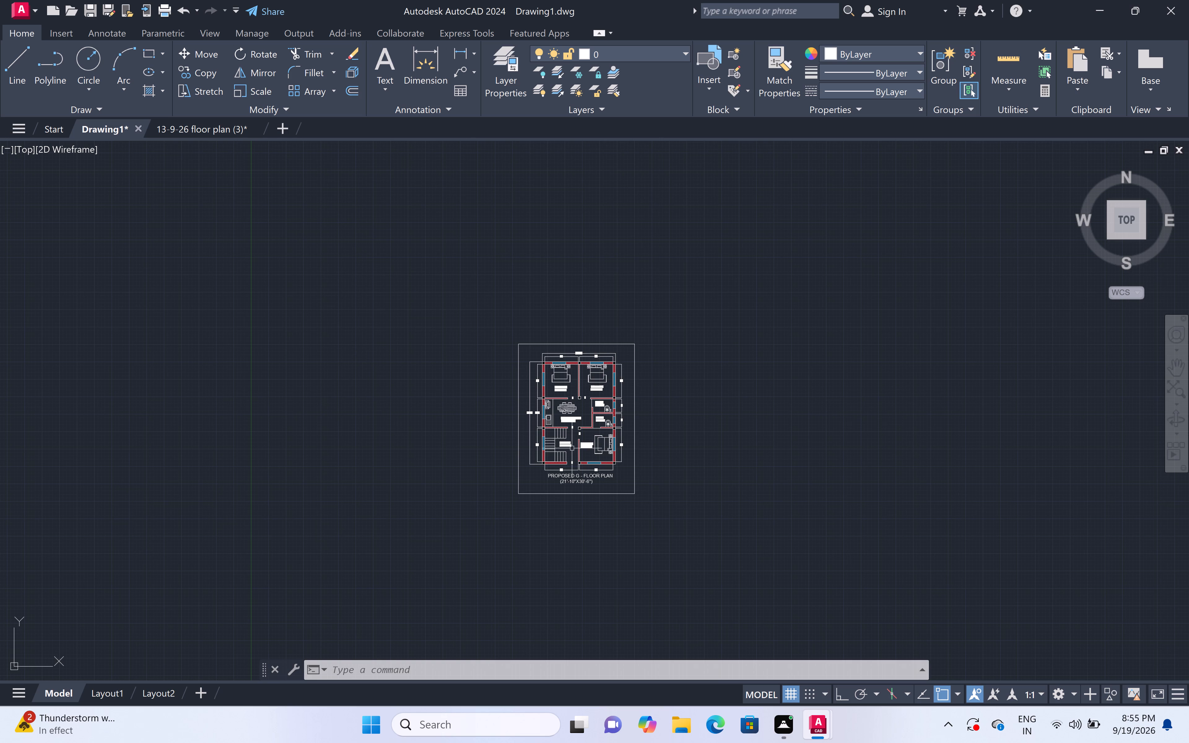
# Start plotting the bordered floor plan from model space with DWG To PDF.pc3 as the plotter.
pyautogui.scroll(2, 589, 454)
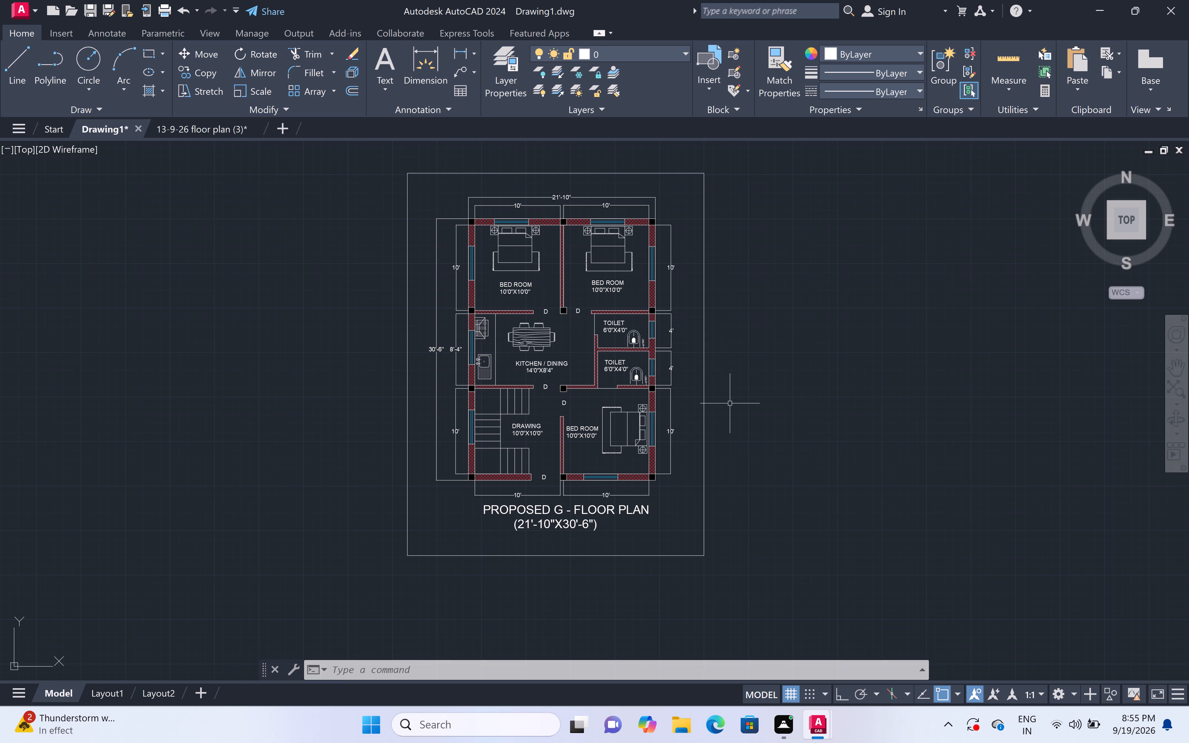
pyautogui.moveTo(730, 404); pyautogui.dragTo(752, 421, button='middle')
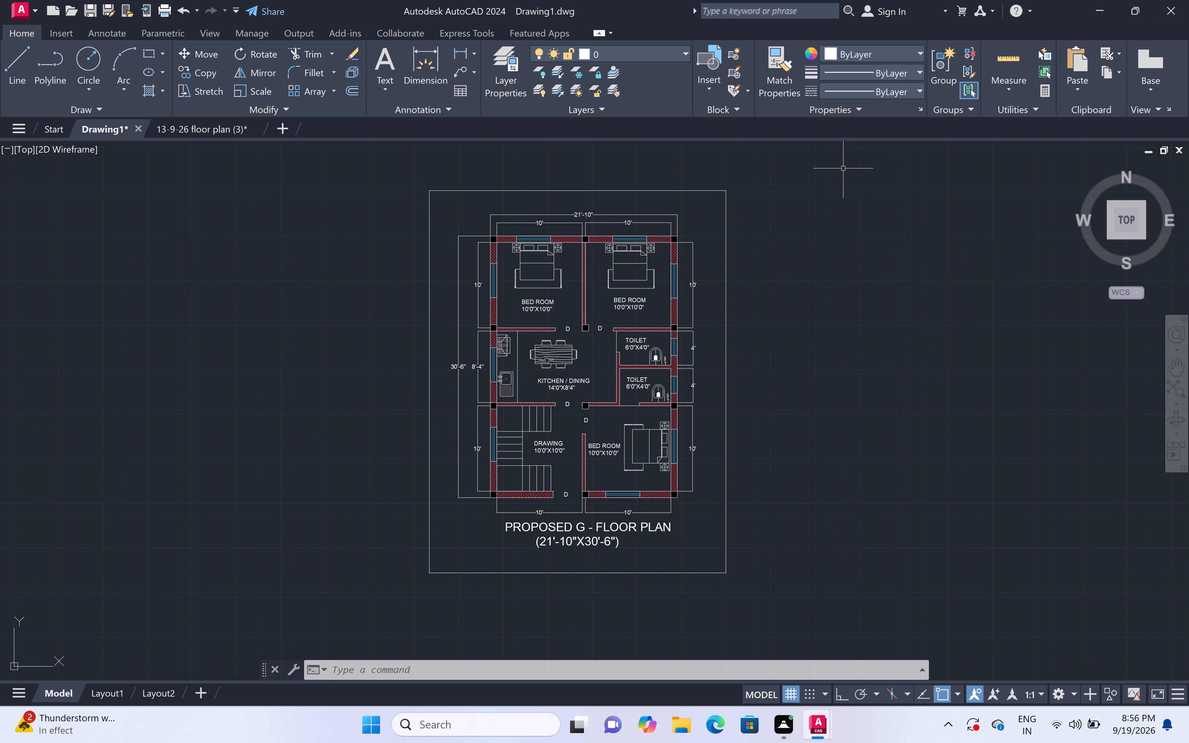
pyautogui.hotkey('ctrl', 'p')
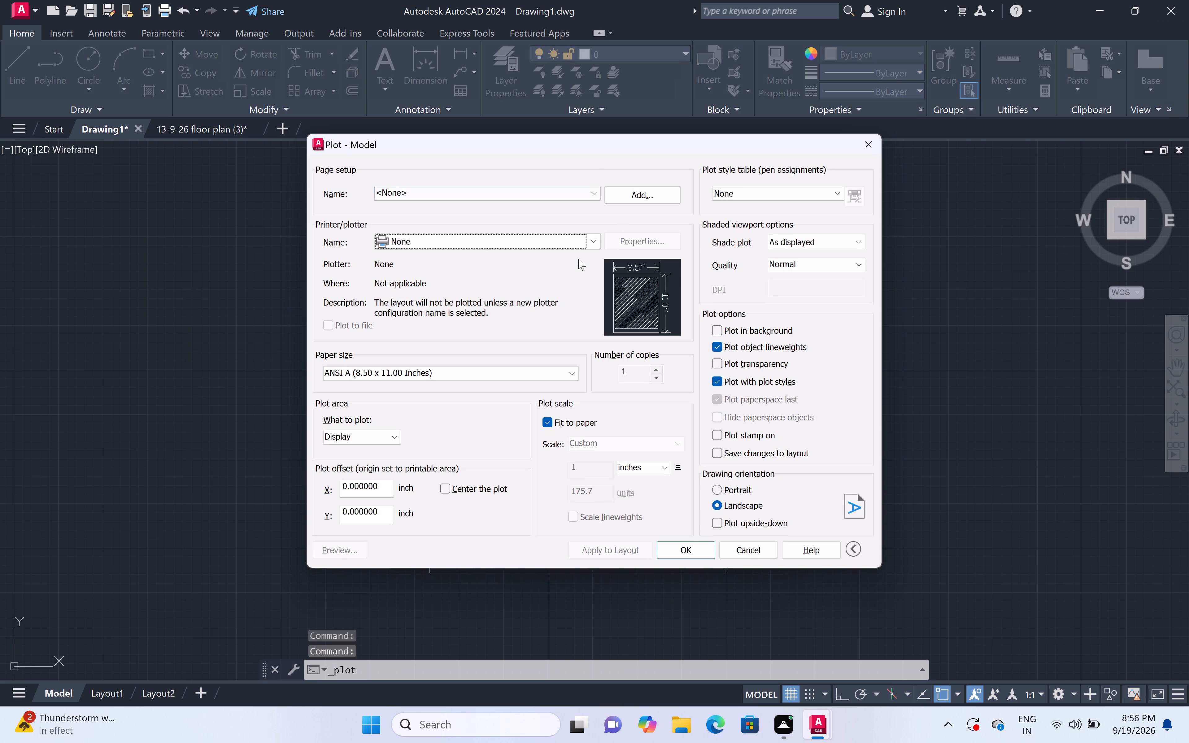
pyautogui.click(595, 243)
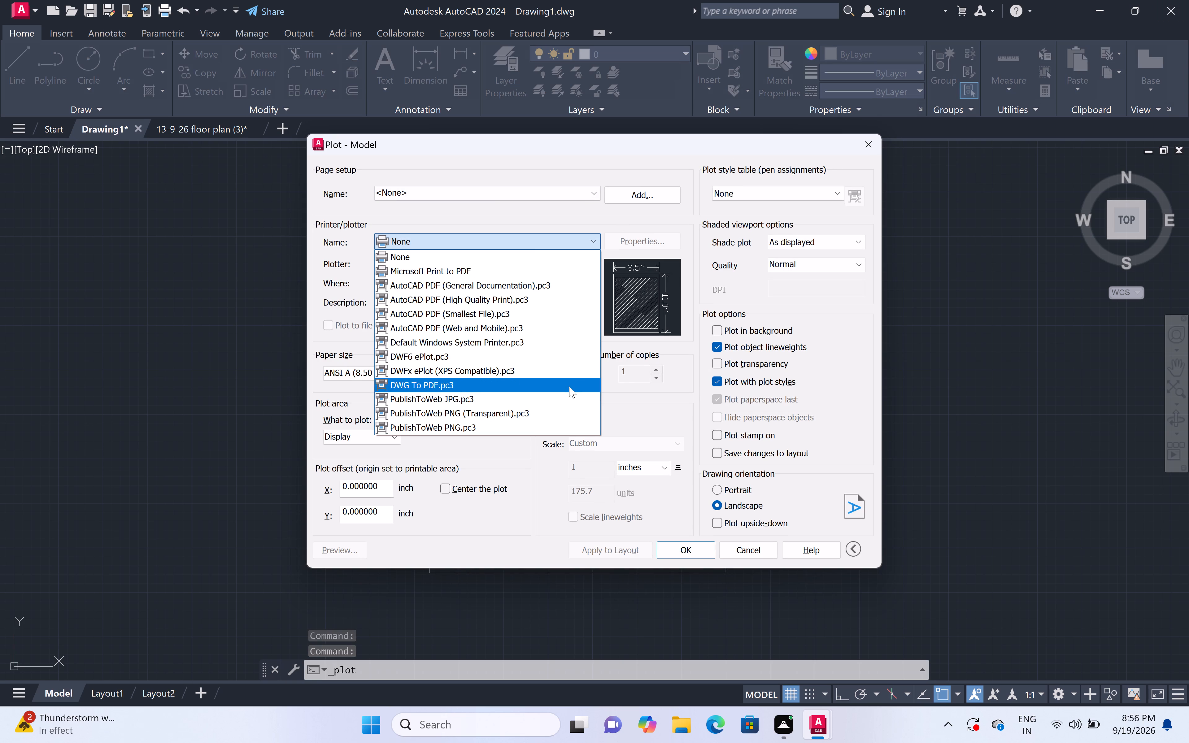
pyautogui.click(569, 387)
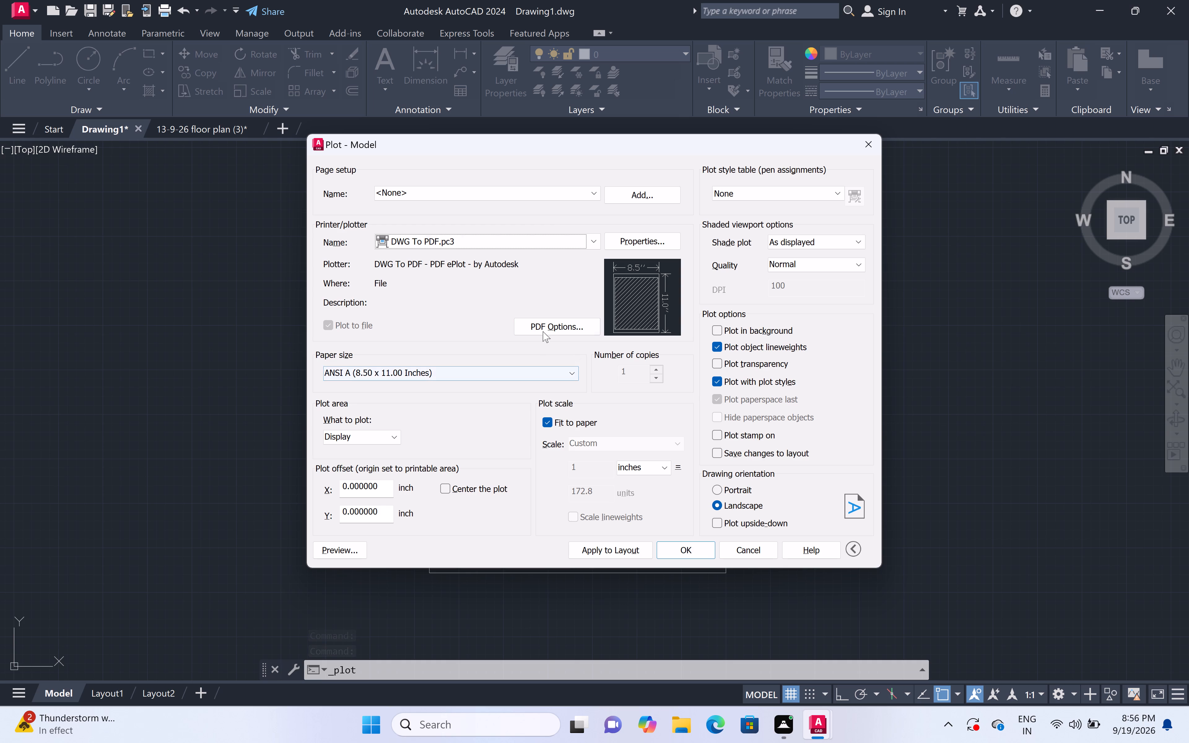
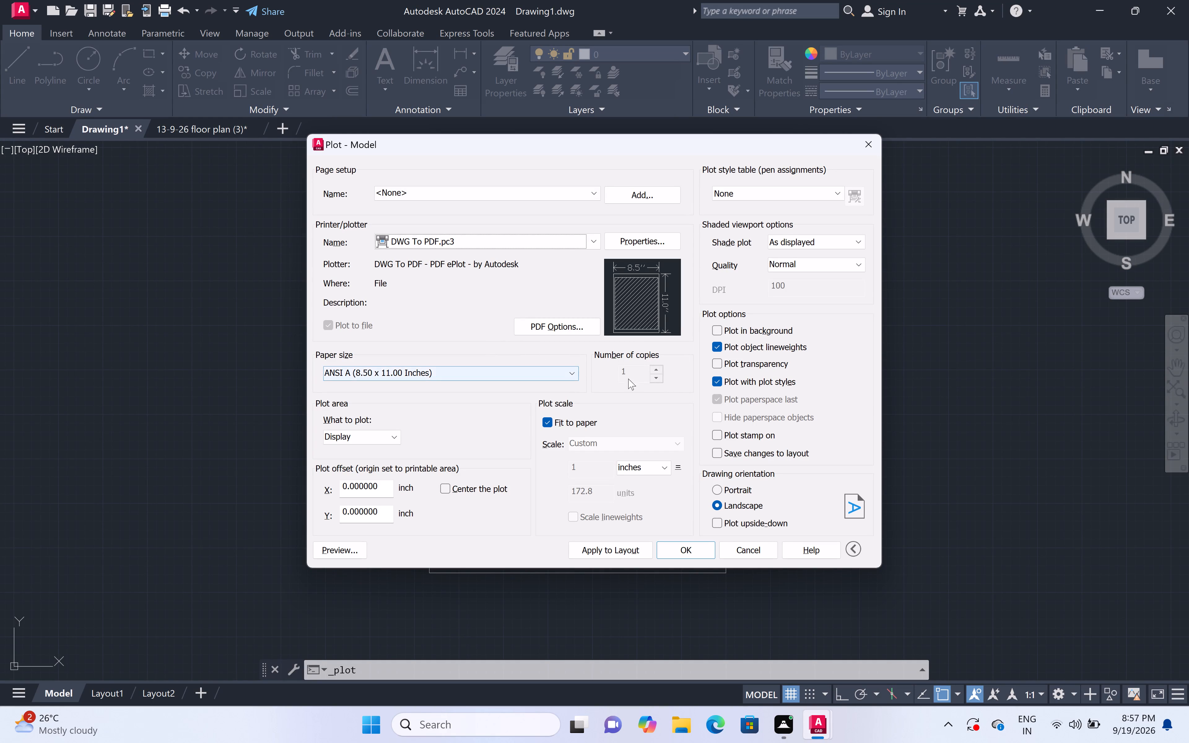
# Set the plot's paper size to ISO A4 (297.00 x 210.00 MM).
pyautogui.tripleClick(575, 375)
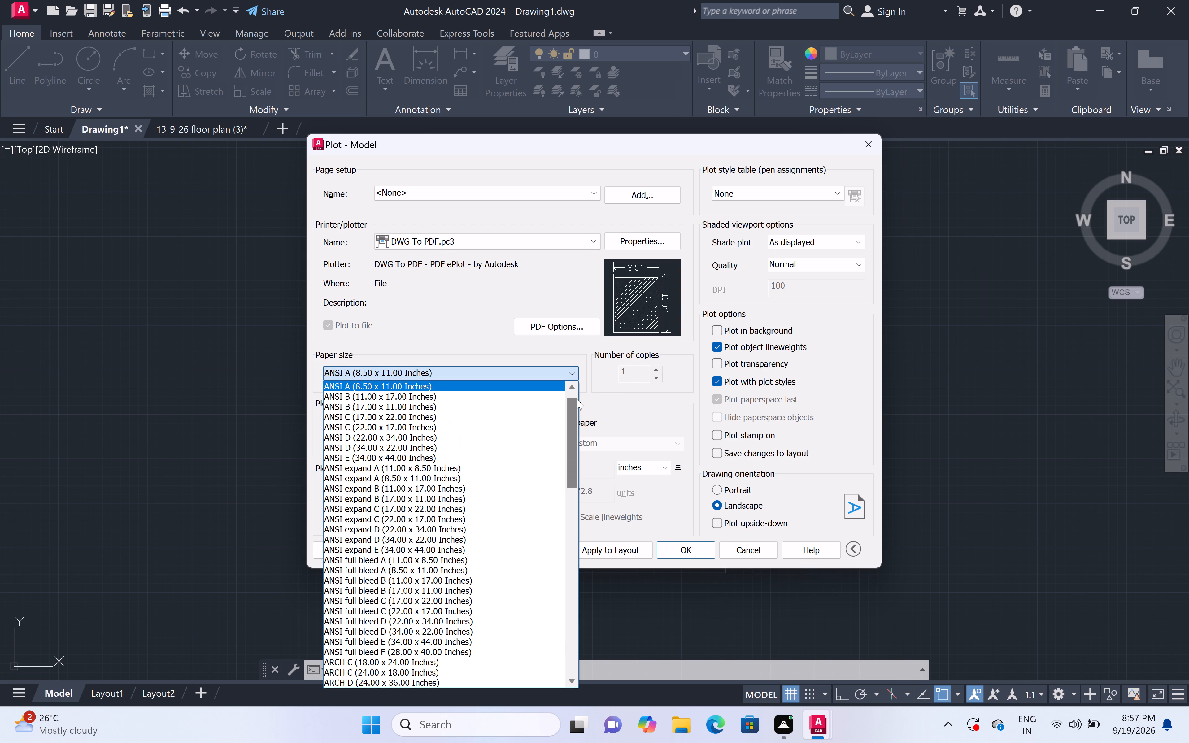
pyautogui.scroll(-6, 534, 439)
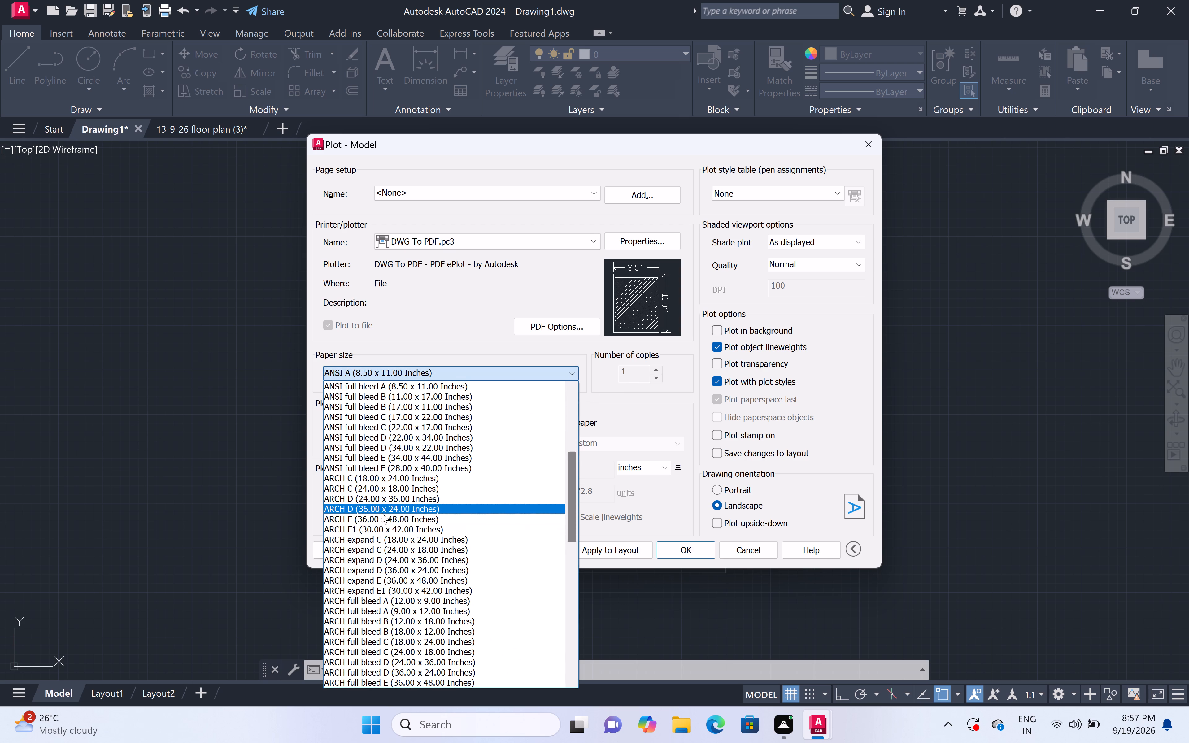
pyautogui.scroll(-14, 382, 513)
pyautogui.scroll(1, 382, 511)
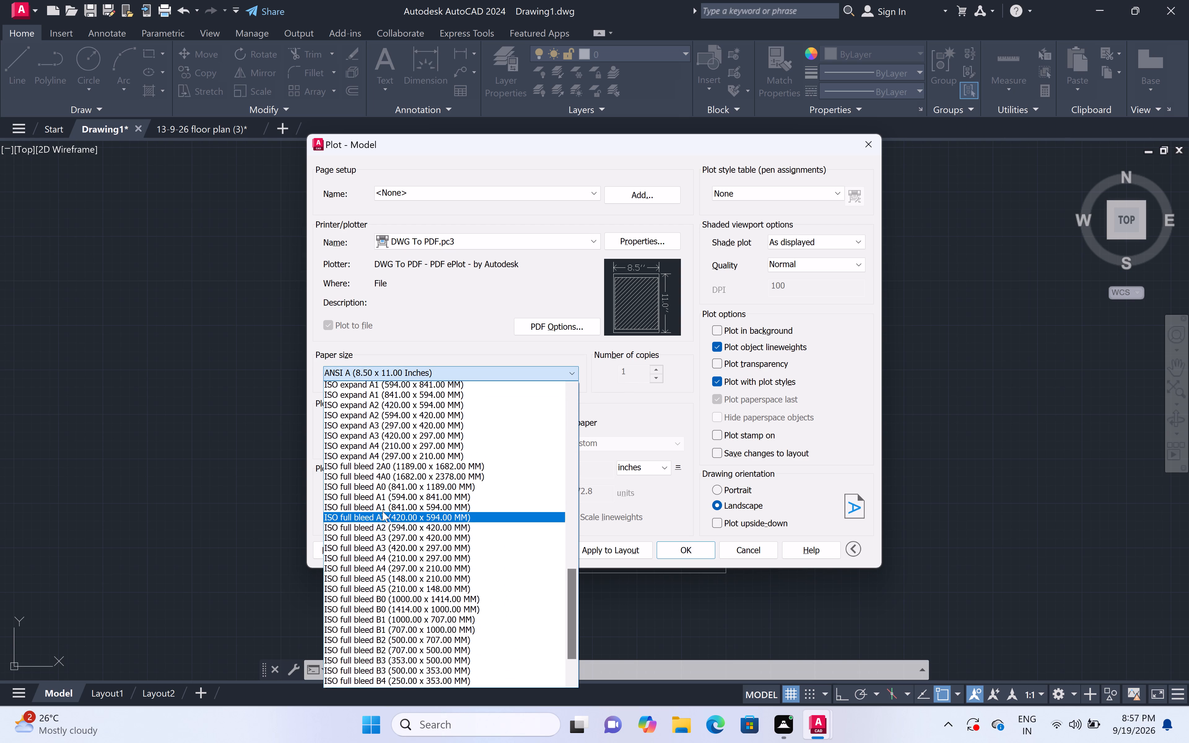
pyautogui.scroll(1, 382, 511)
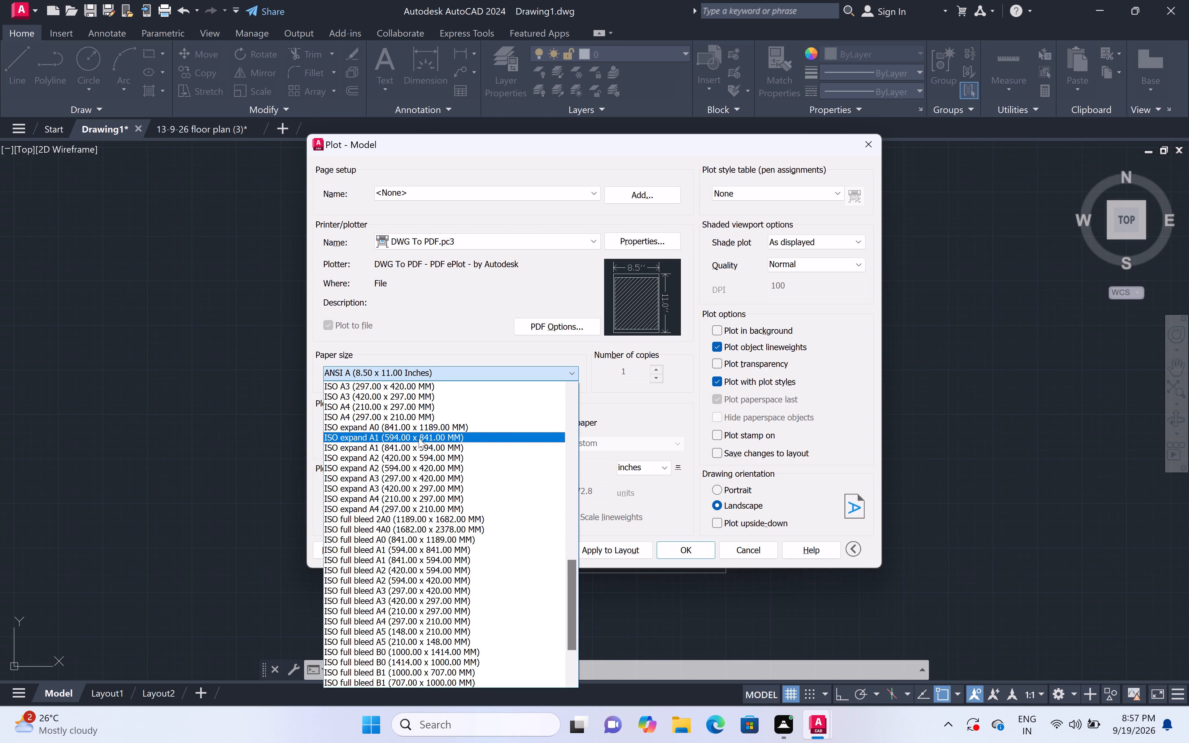
pyautogui.click(414, 415)
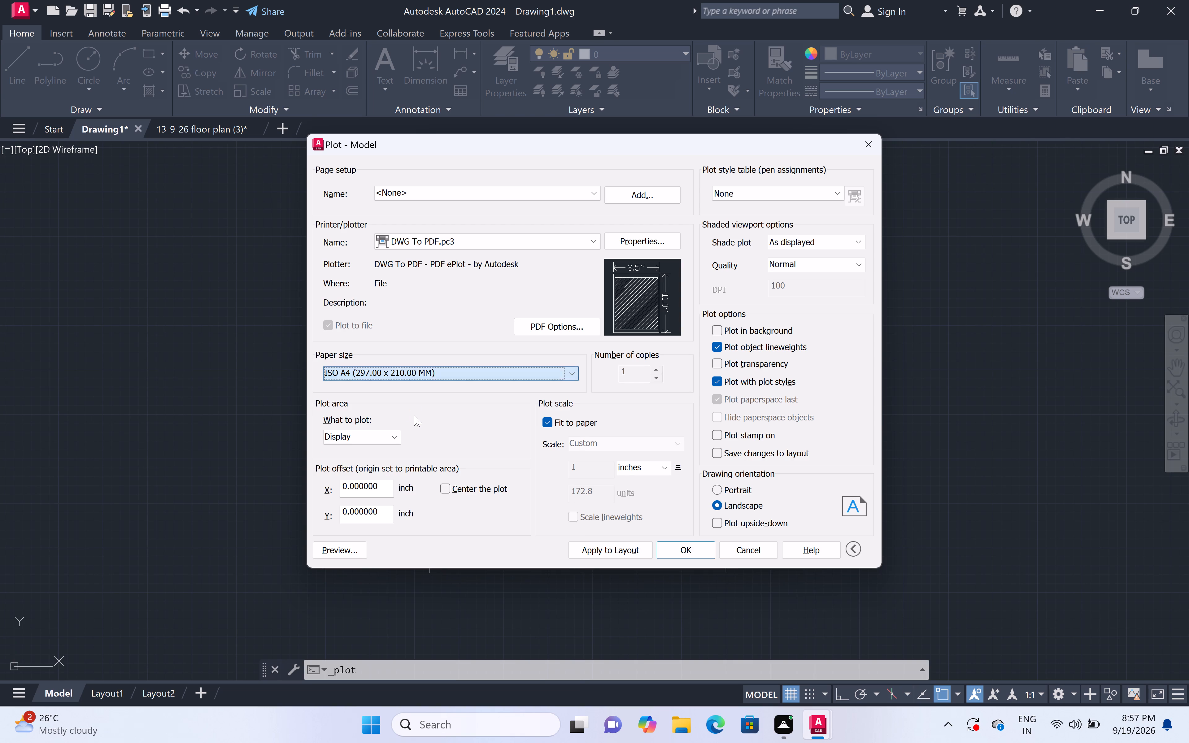
# Set the plot area to a window picked corner to corner on the border rectangle, and centre the plot on the sheet.
pyautogui.click(395, 436)
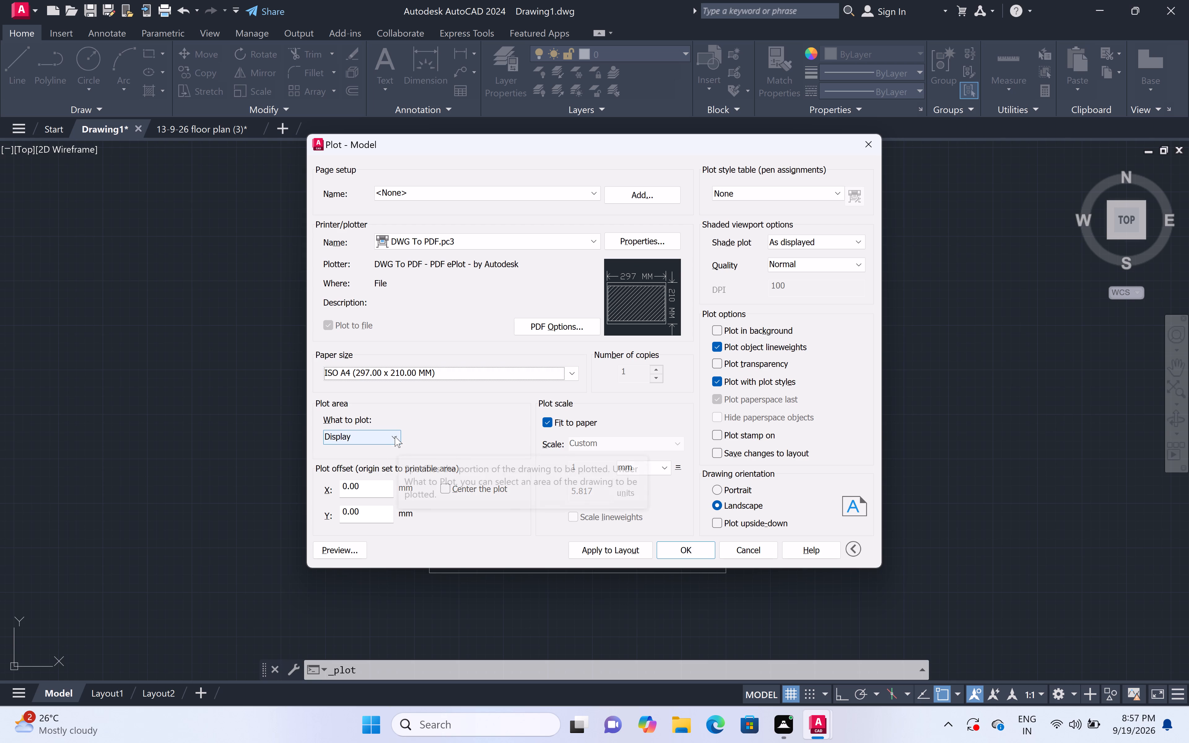
pyautogui.click(394, 476)
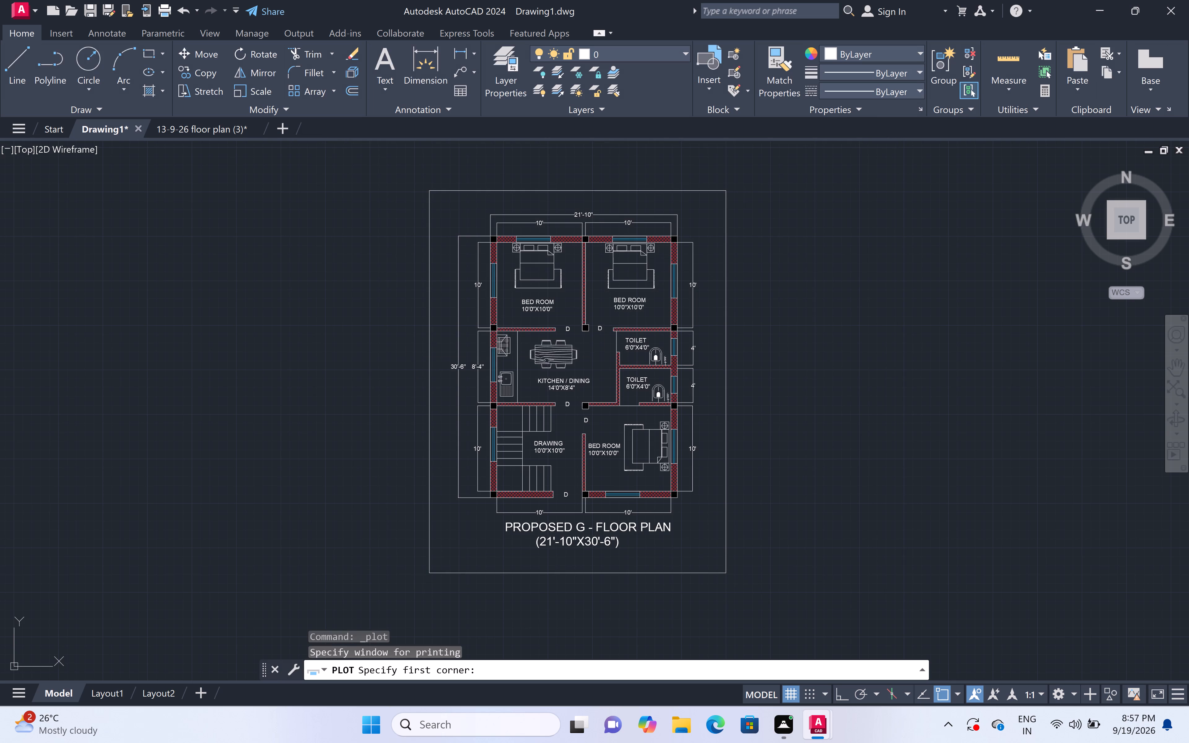
pyautogui.click(428, 189)
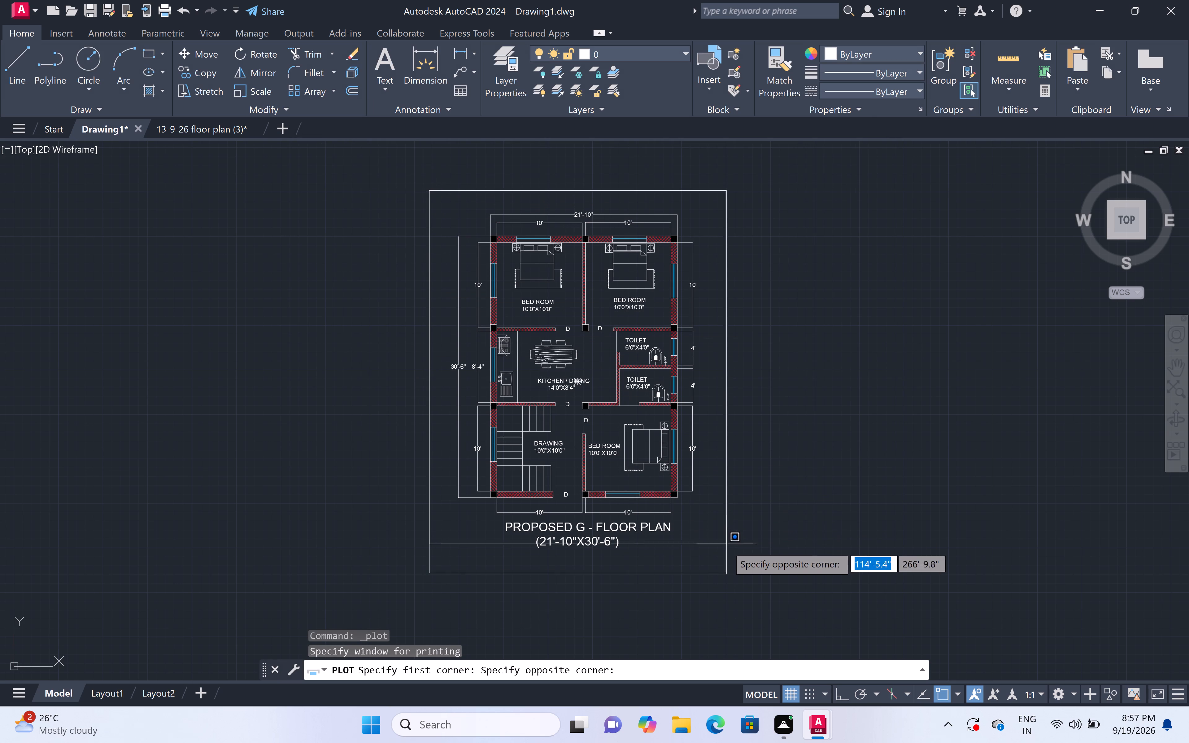
pyautogui.click(722, 574)
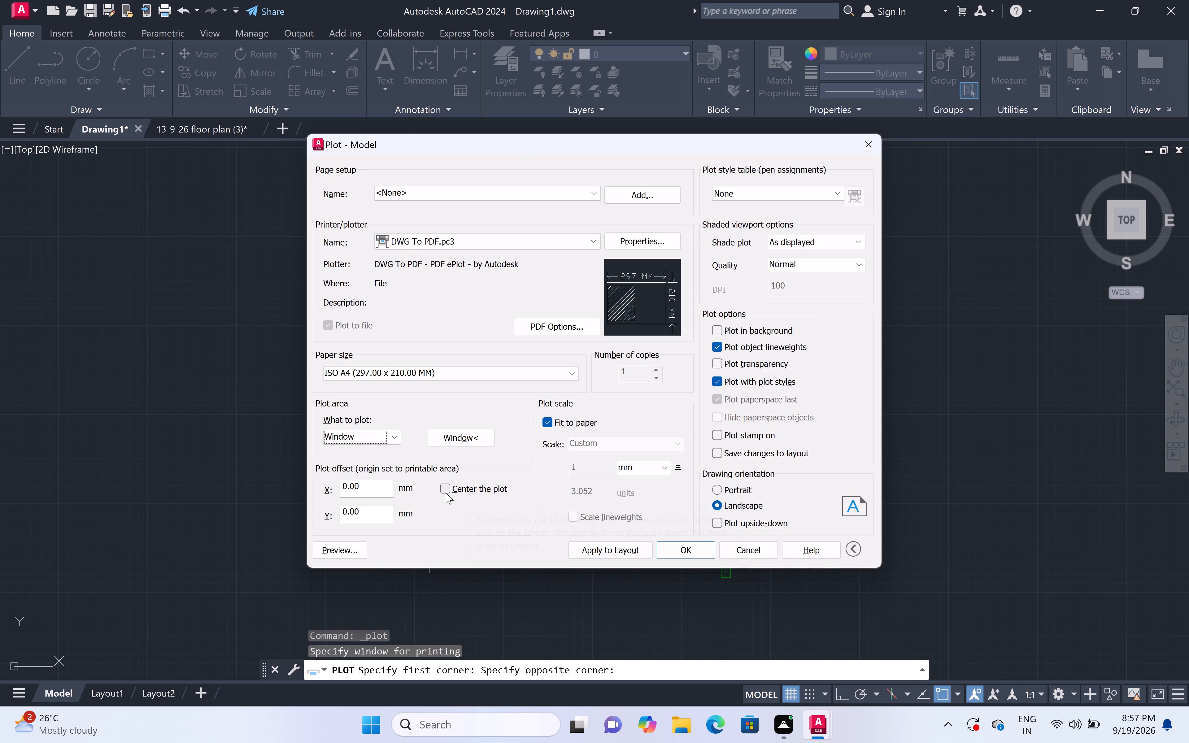
pyautogui.doubleClick(445, 489)
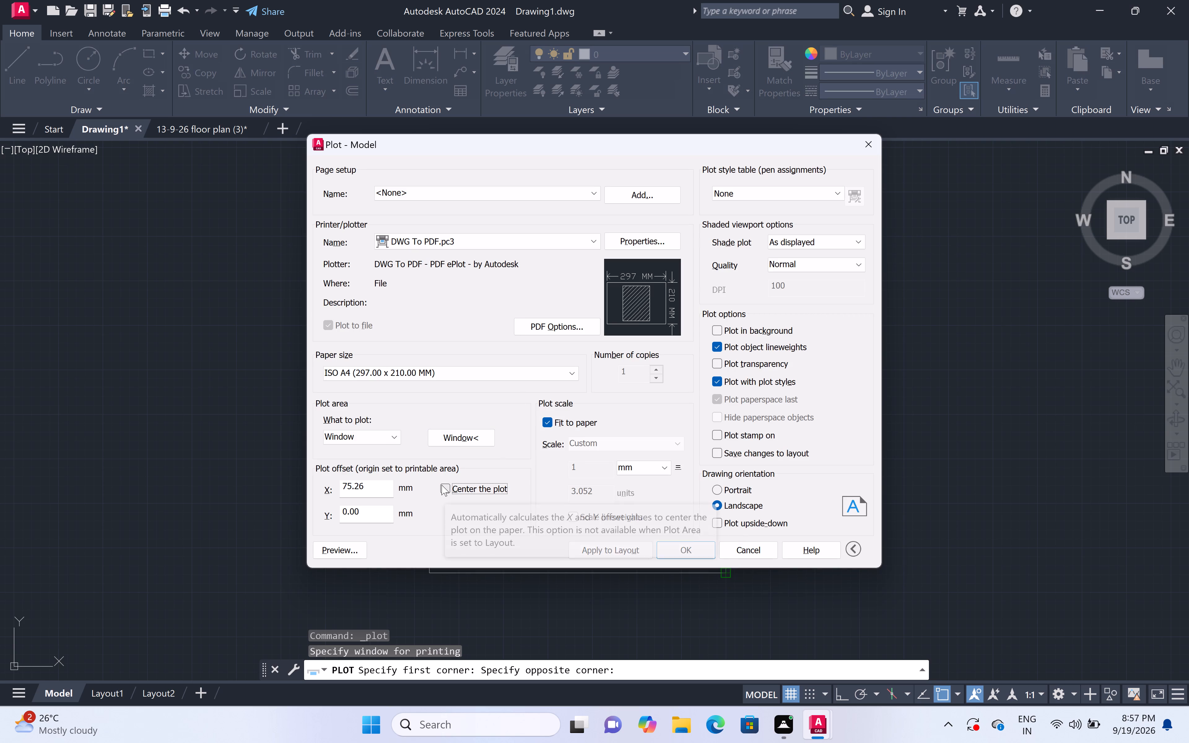
pyautogui.click(444, 487)
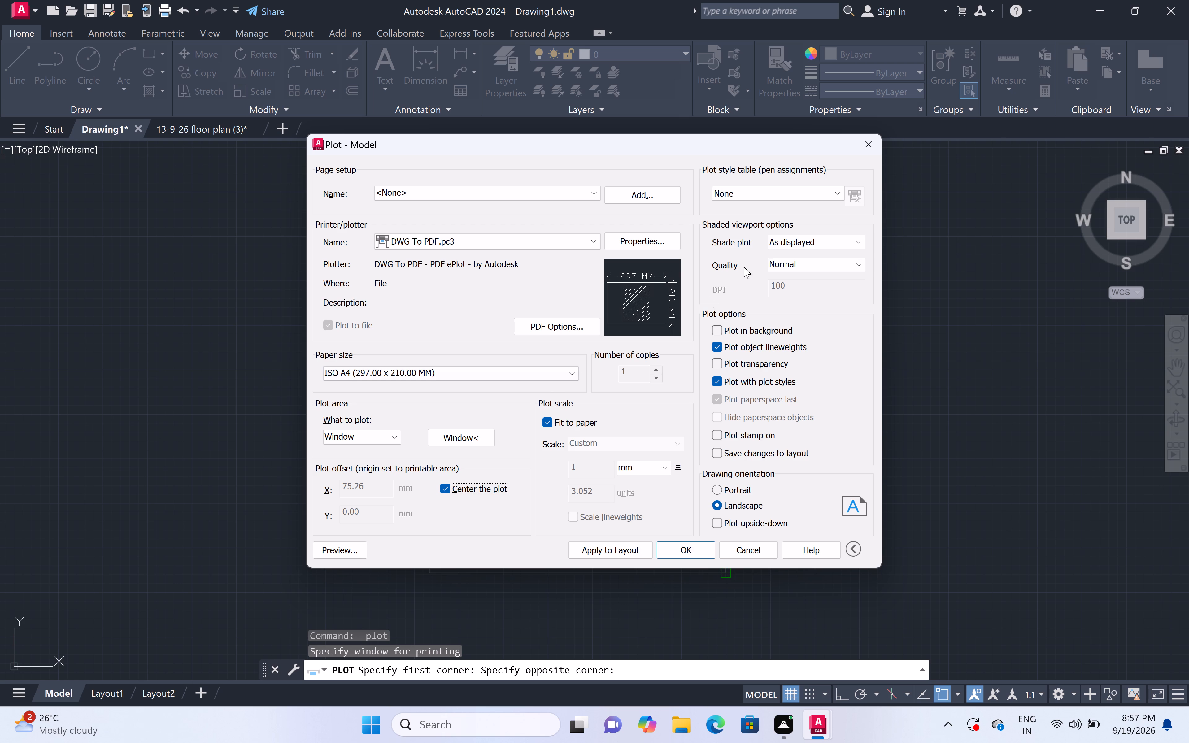
# Assign the acad.ctb plot style table and apply it to all layouts.
pyautogui.click(836, 193)
pyautogui.doubleClick(837, 223)
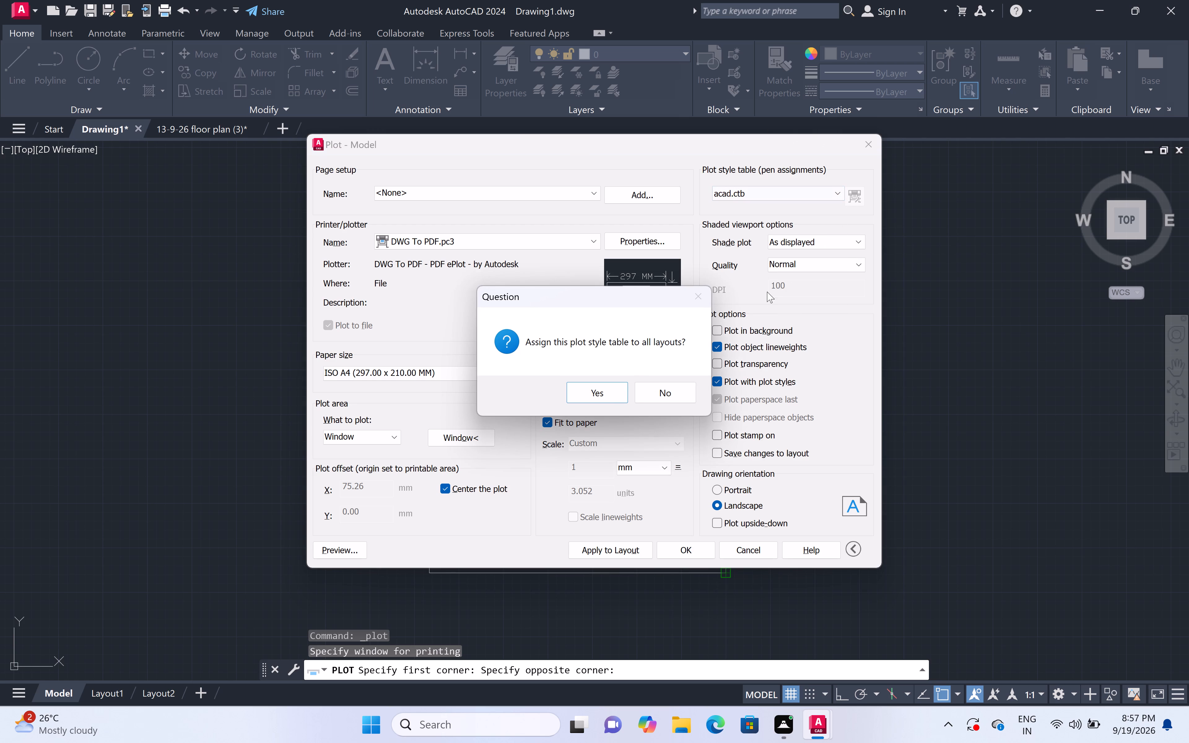
pyautogui.click(605, 406)
pyautogui.doubleClick(604, 397)
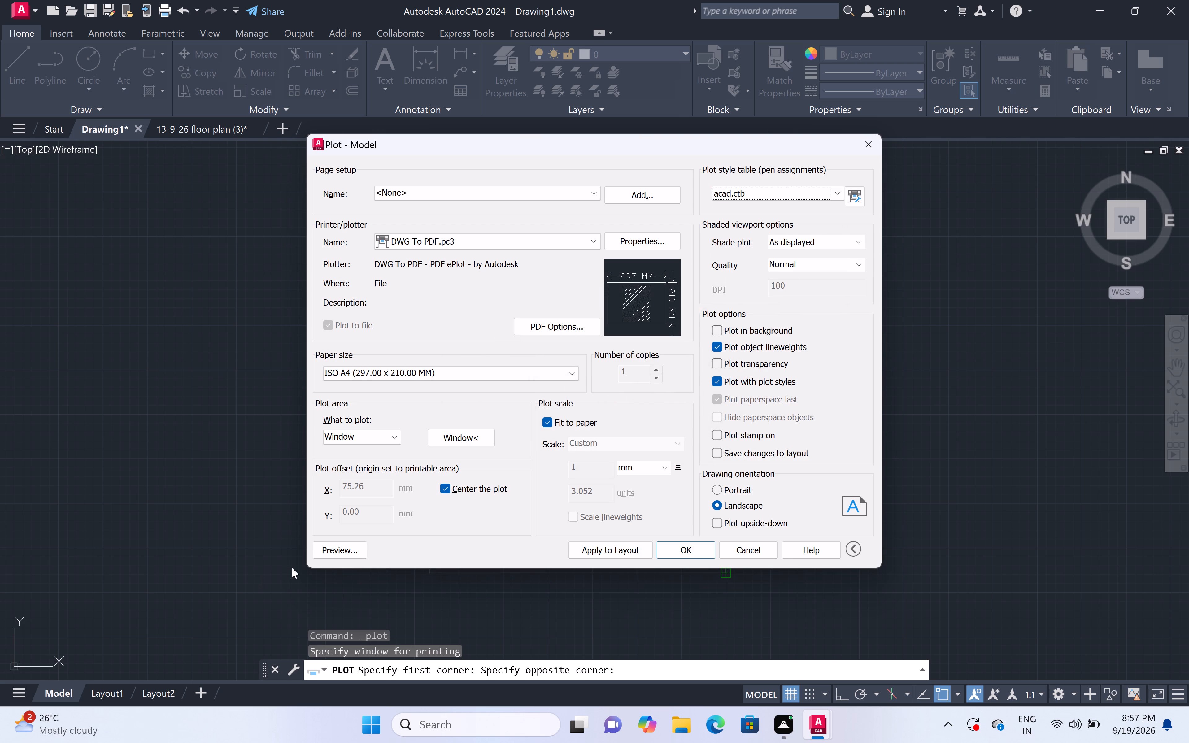
# Preview the floor plan plot on the A4 sheet, then return to the plot settings.
pyautogui.click(338, 553)
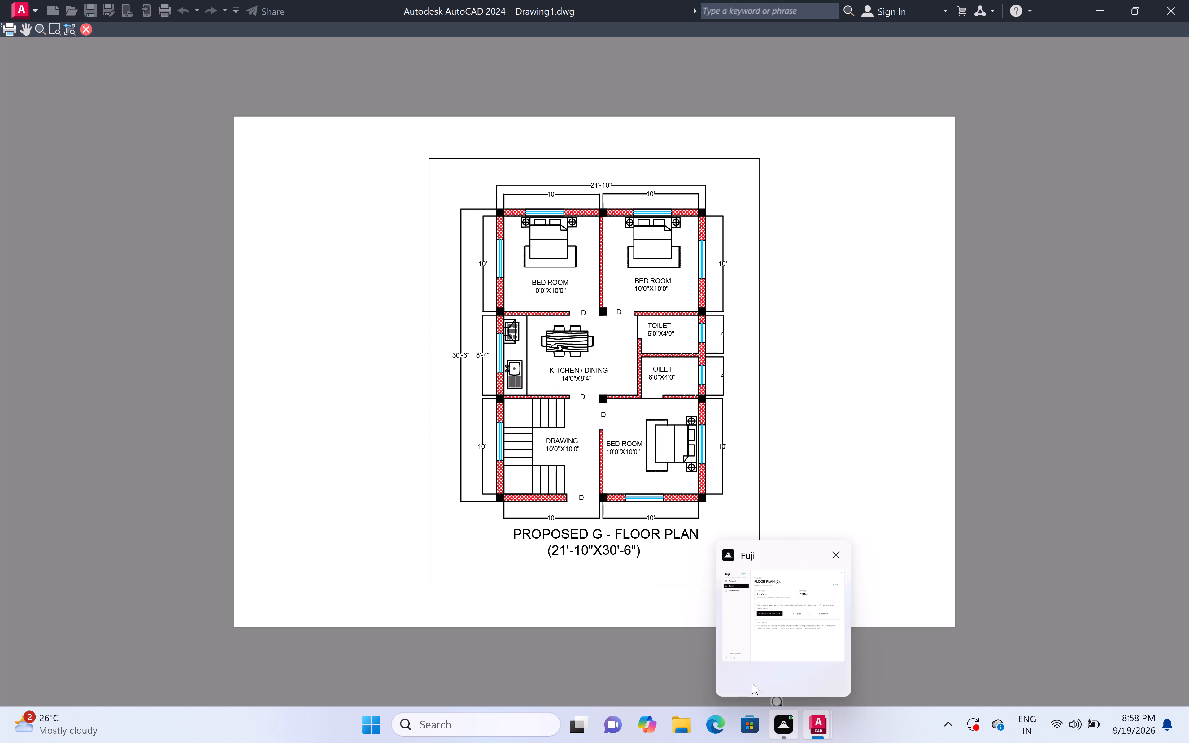
pyautogui.rightClick(406, 352)
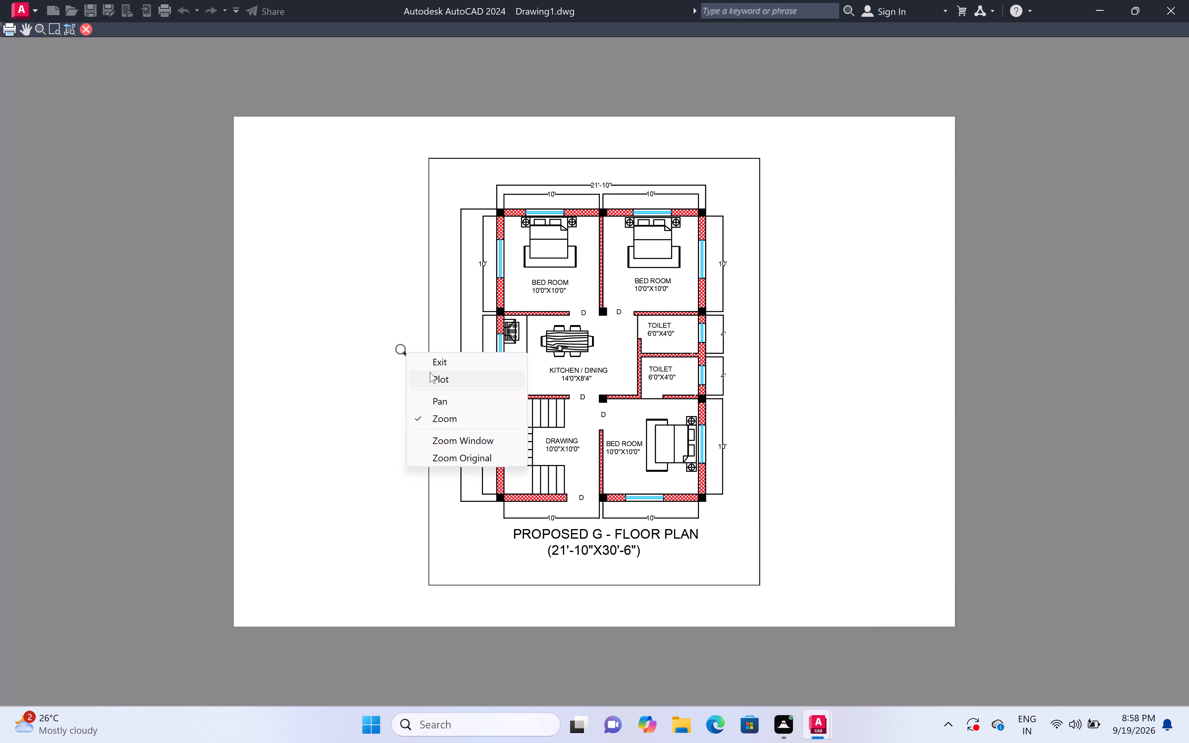
pyautogui.doubleClick(460, 361)
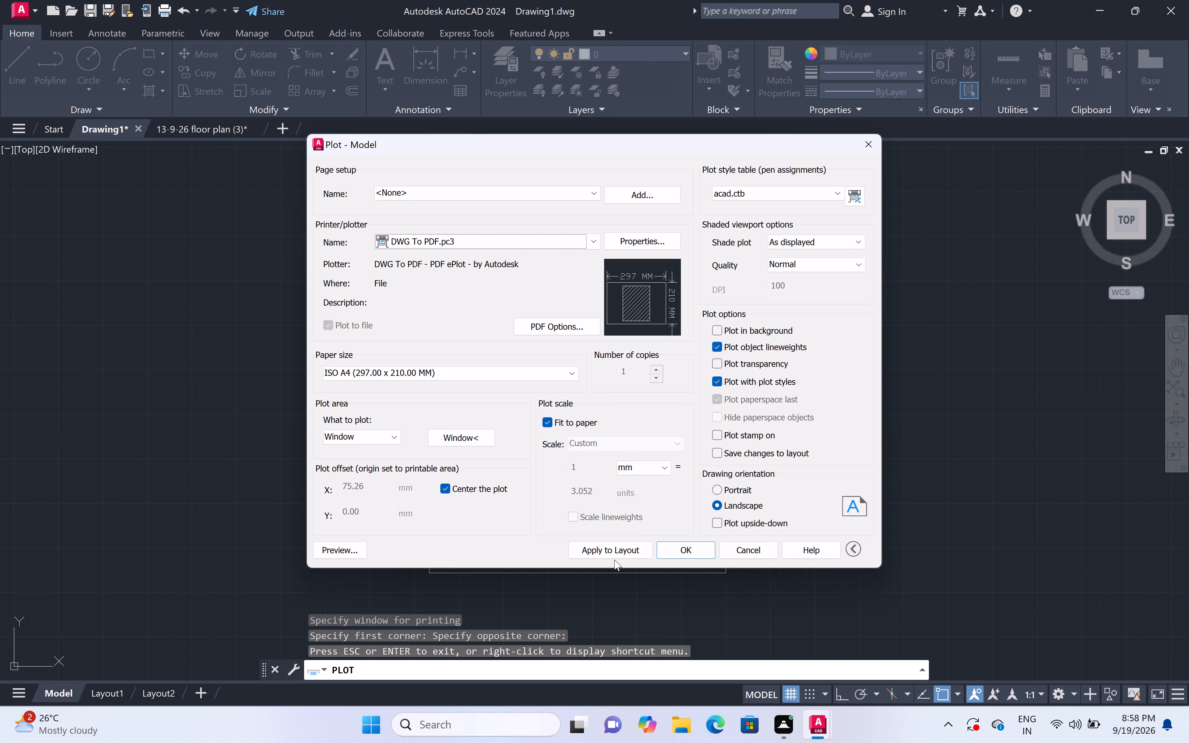
# Apply the plot settings to the layout and plot the floor plan to a PDF named 19-9-26 PLAN (2) in Documents.
pyautogui.click(613, 551)
pyautogui.doubleClick(667, 553)
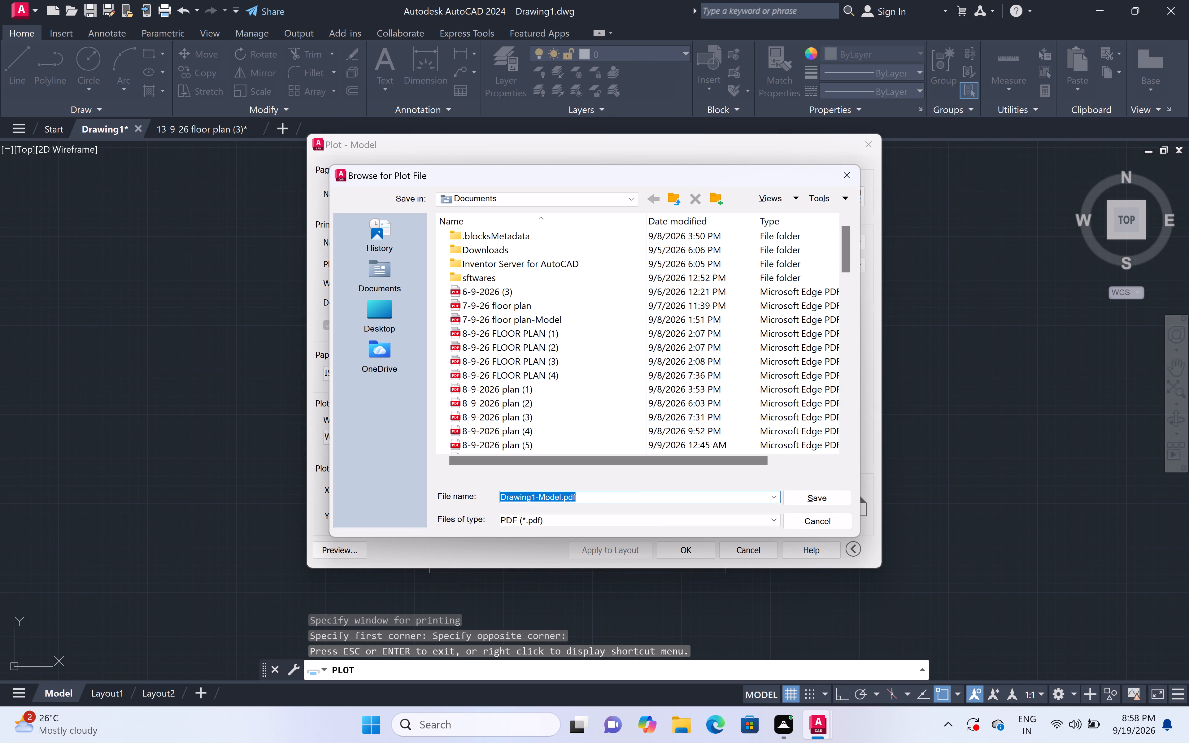
pyautogui.press('BackSpace')
pyautogui.press('BackSpace')
pyautogui.press('BackSpace')
pyautogui.press('BackSpace')
pyautogui.press('BackSpace')
pyautogui.press('BackSpace')
pyautogui.press('BackSpace')
pyautogui.press('BackSpace')
pyautogui.press('BackSpace')
pyautogui.press('BackSpace')
pyautogui.press('BackSpace')
pyautogui.press('BackSpace')
pyautogui.press('BackSpace')
pyautogui.press('BackSpace')
pyautogui.press('BackSpace')
pyautogui.press('BackSpace')
pyautogui.press('BackSpace')
pyautogui.press('BackSpace')
pyautogui.press('BackSpace')
pyautogui.press('BackSpace')
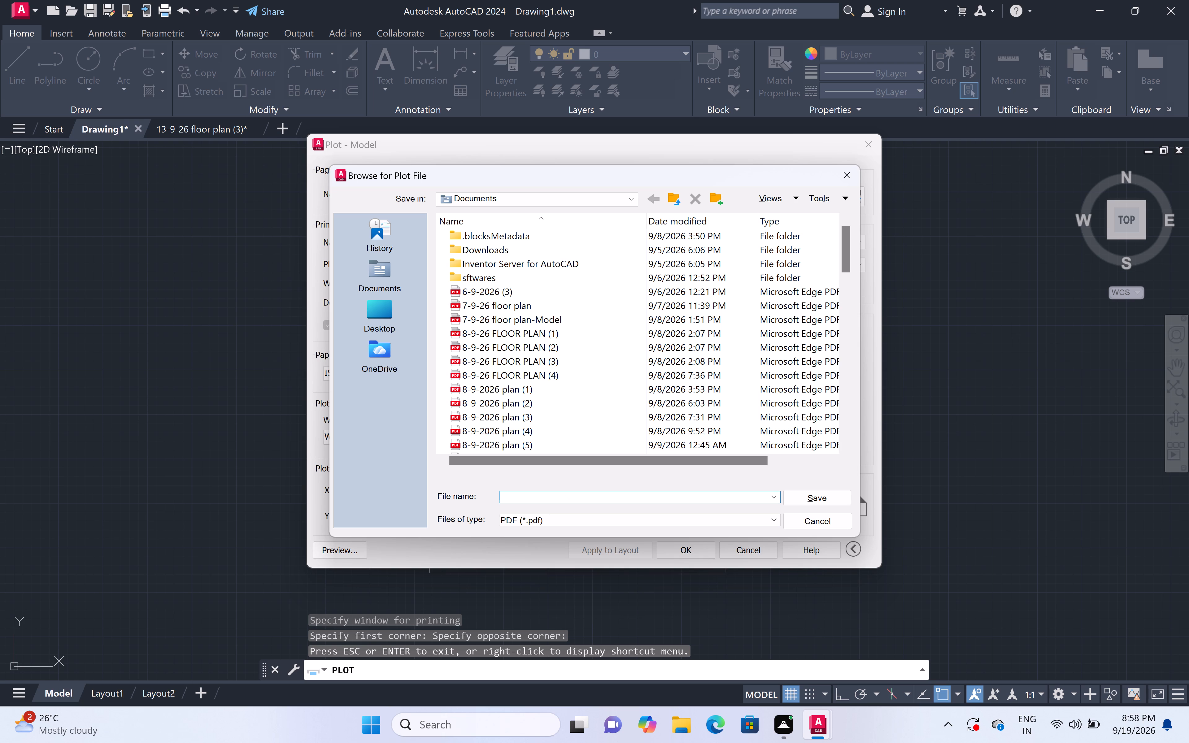
pyautogui.press('2')
pyautogui.press('BackSpace')
pyautogui.write('19')
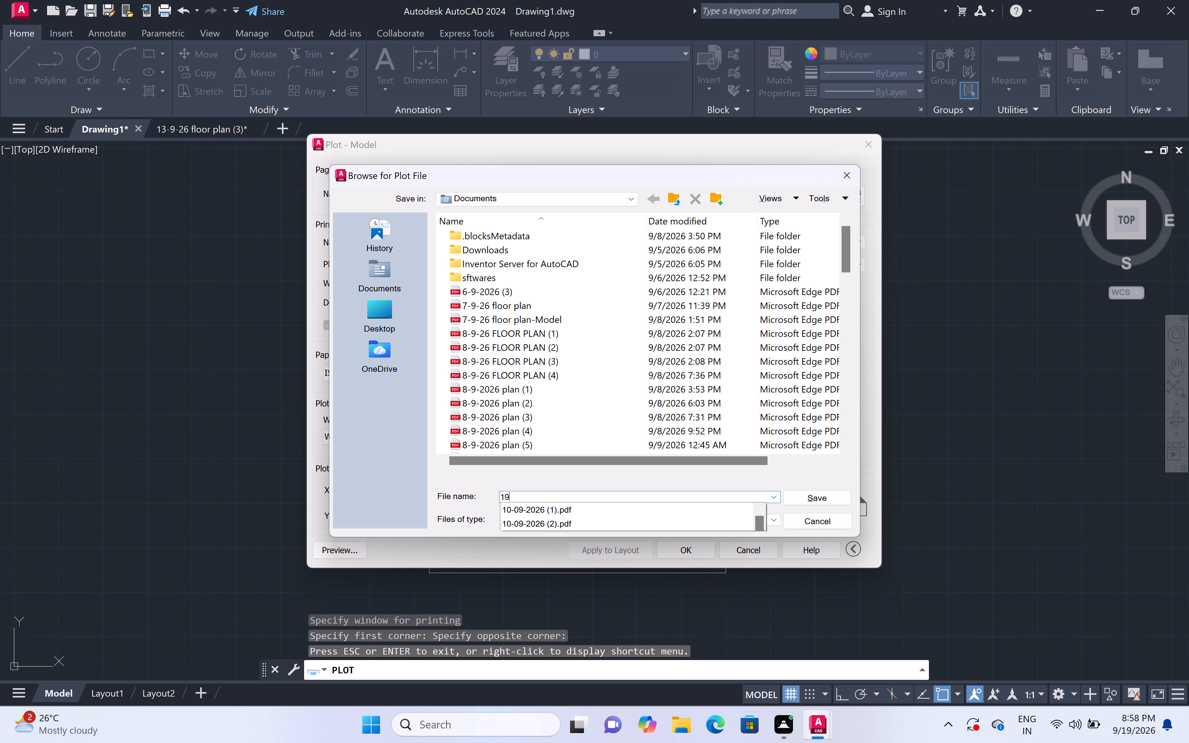
pyautogui.write('-9')
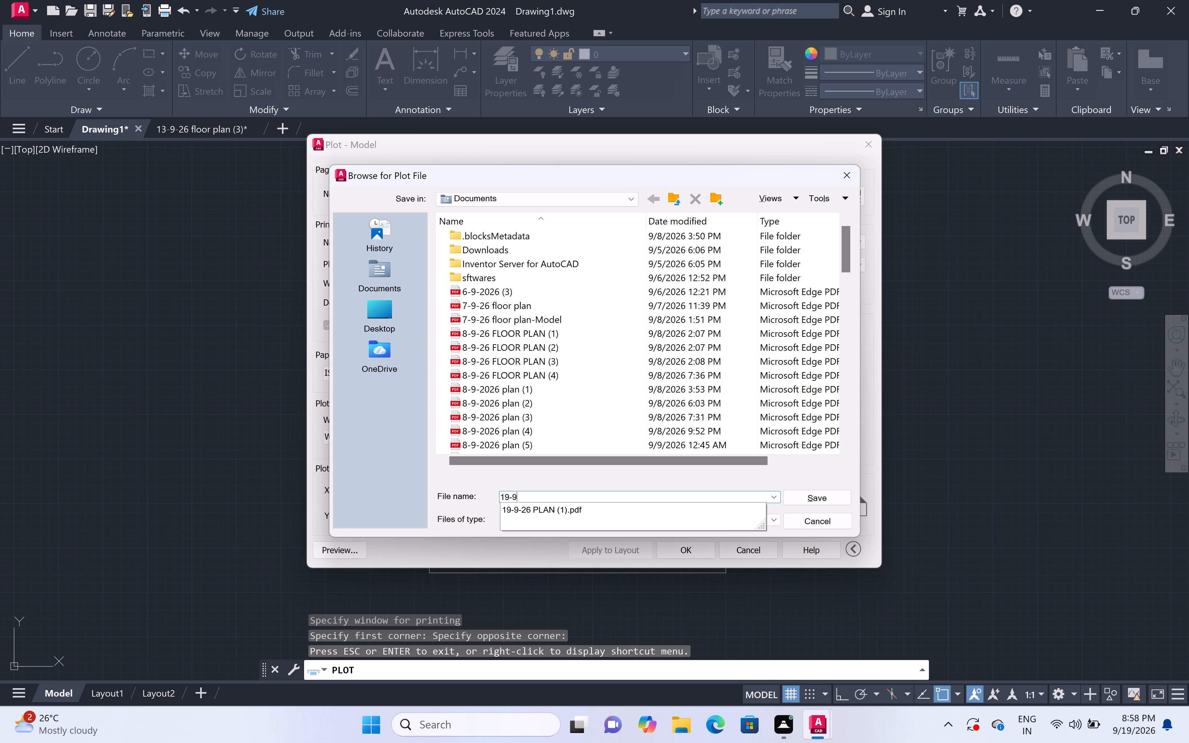
pyautogui.write('-2')
pyautogui.press('6')
pyautogui.press('space')
pyautogui.write('PLAN')
pyautogui.press('space')
pyautogui.hotkey('shift', '(')
pyautogui.press('2')
pyautogui.hotkey('shift', ')')
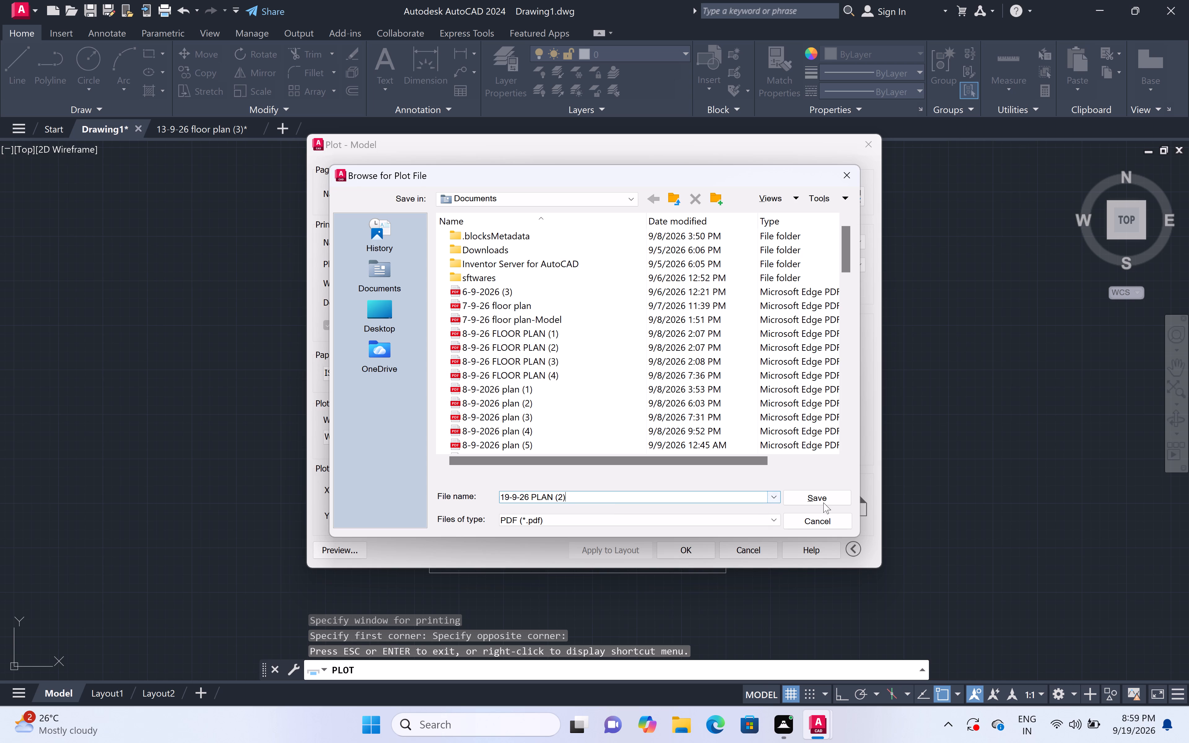
pyautogui.click(837, 499)
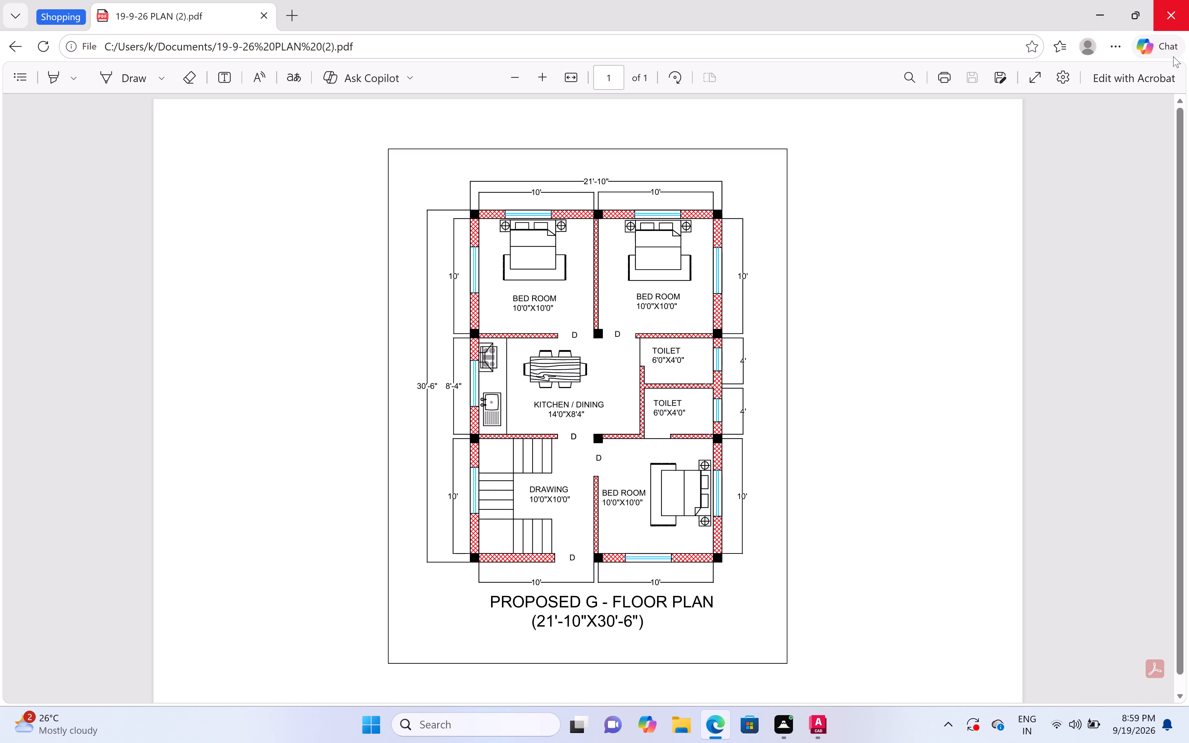
# Close the browser window showing the plotted PDF and return to the drawing.
pyautogui.click(1174, 8)
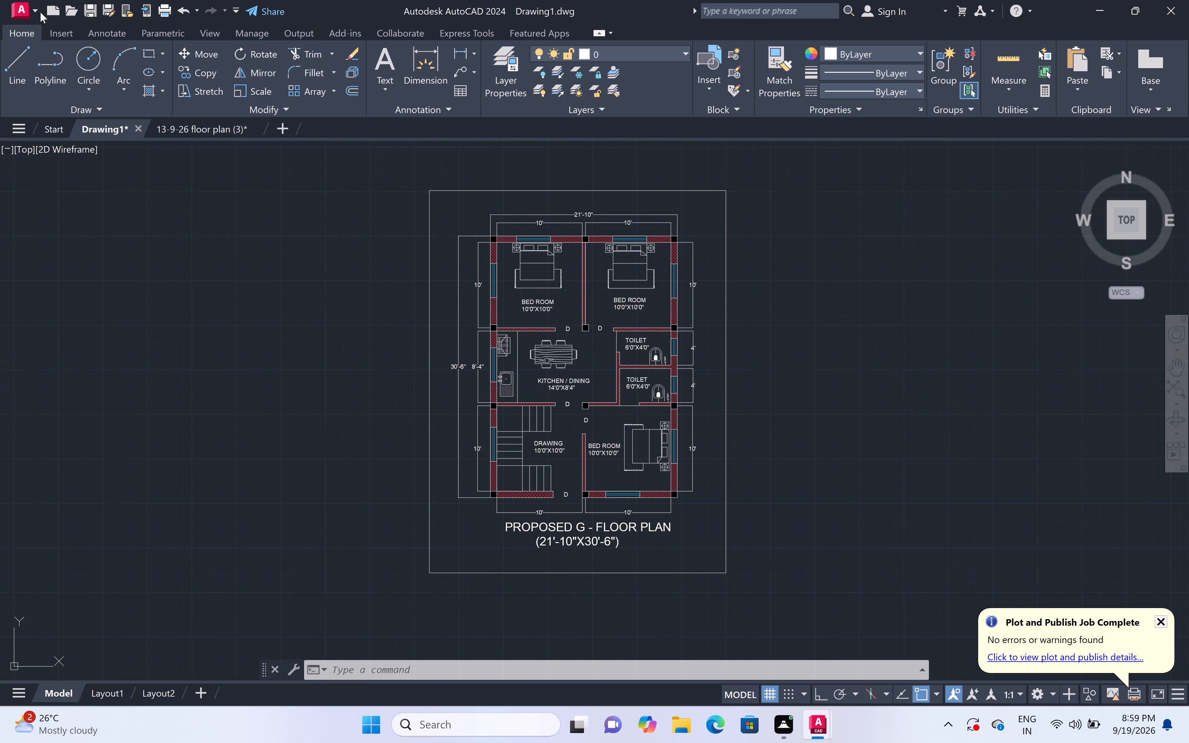
# Save the floor plan drawing in Documents under the file name 19-9-26 PLAN (2).
pyautogui.doubleClick(20, 10)
pyautogui.click(19, 4)
pyautogui.doubleClick(96, 167)
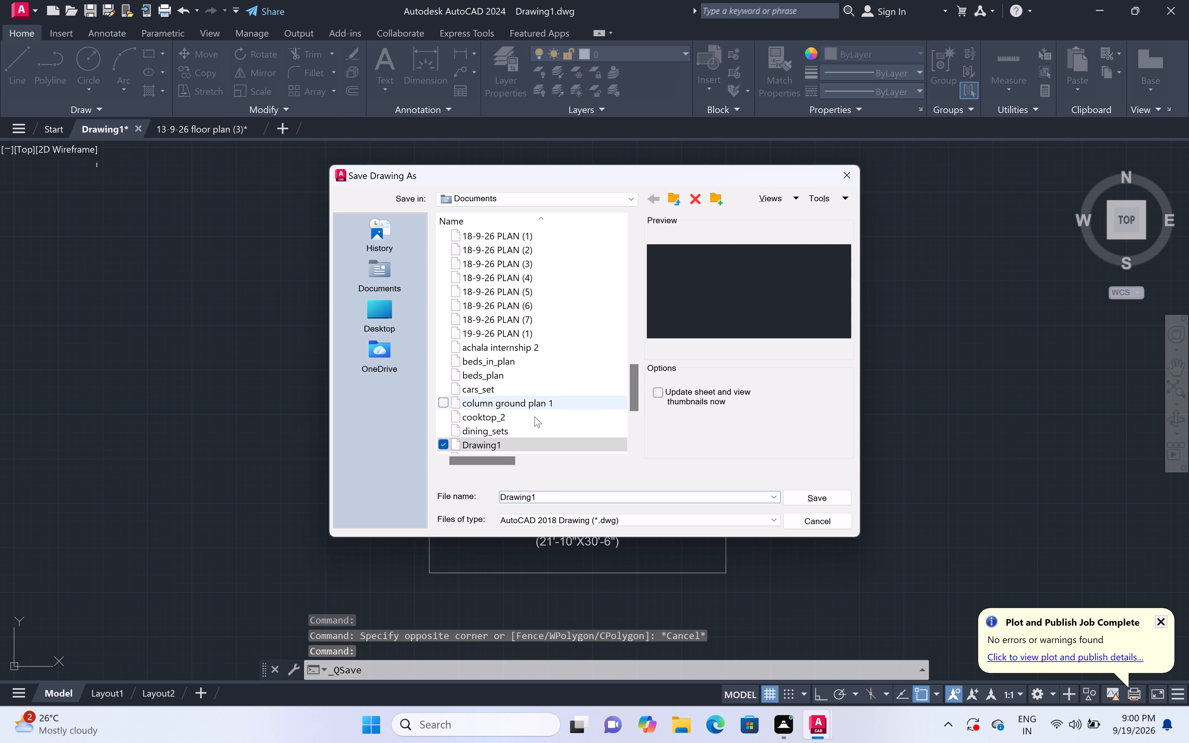
pyautogui.click(552, 491)
pyautogui.doubleClick(538, 496)
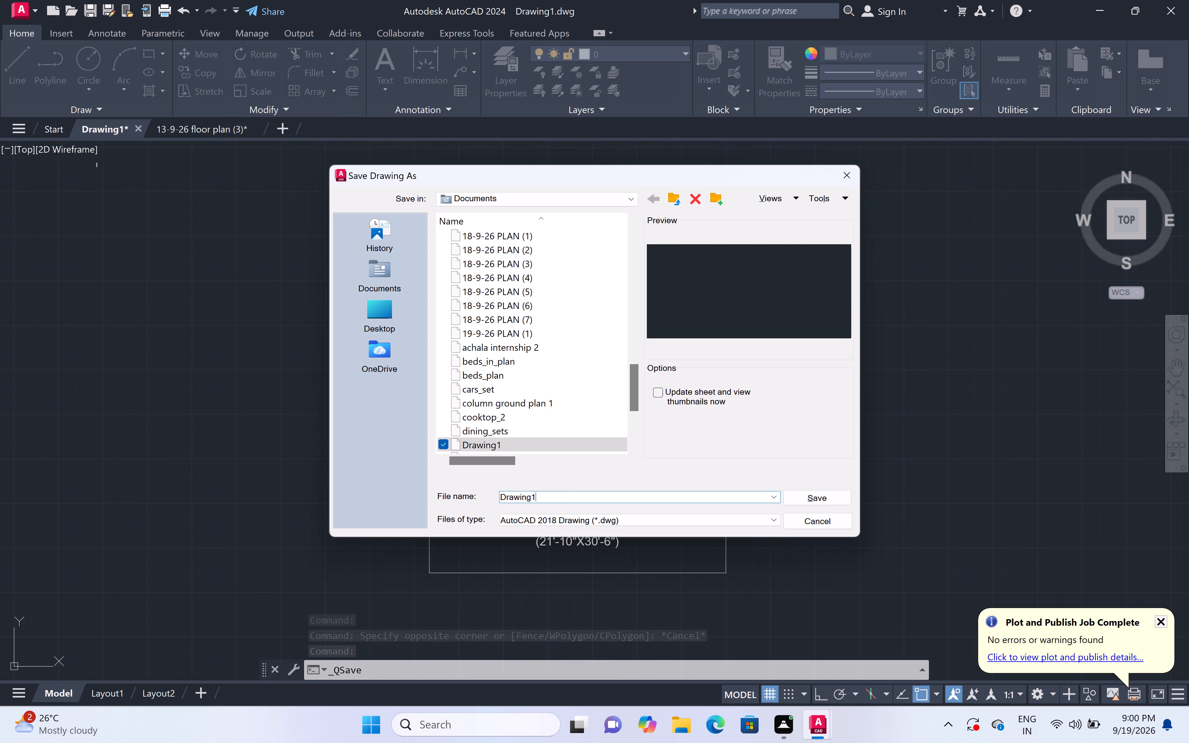
pyautogui.press('BackSpace')
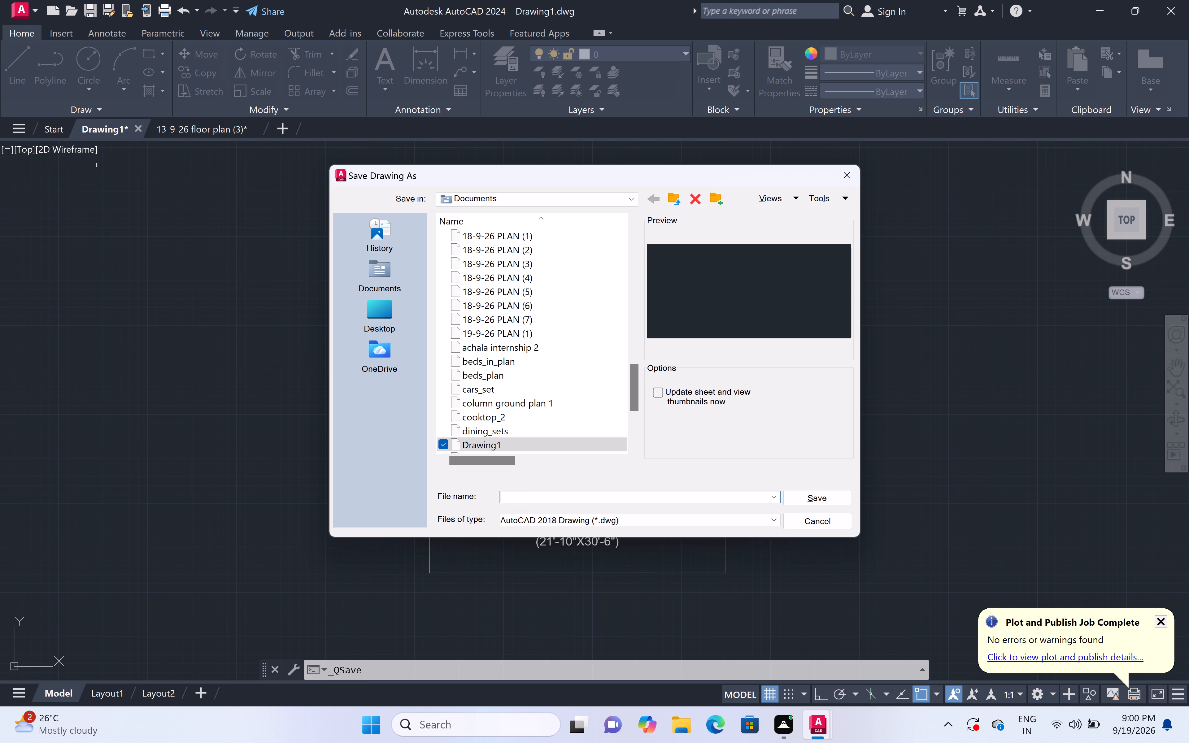
pyautogui.press('1')
pyautogui.press('9')
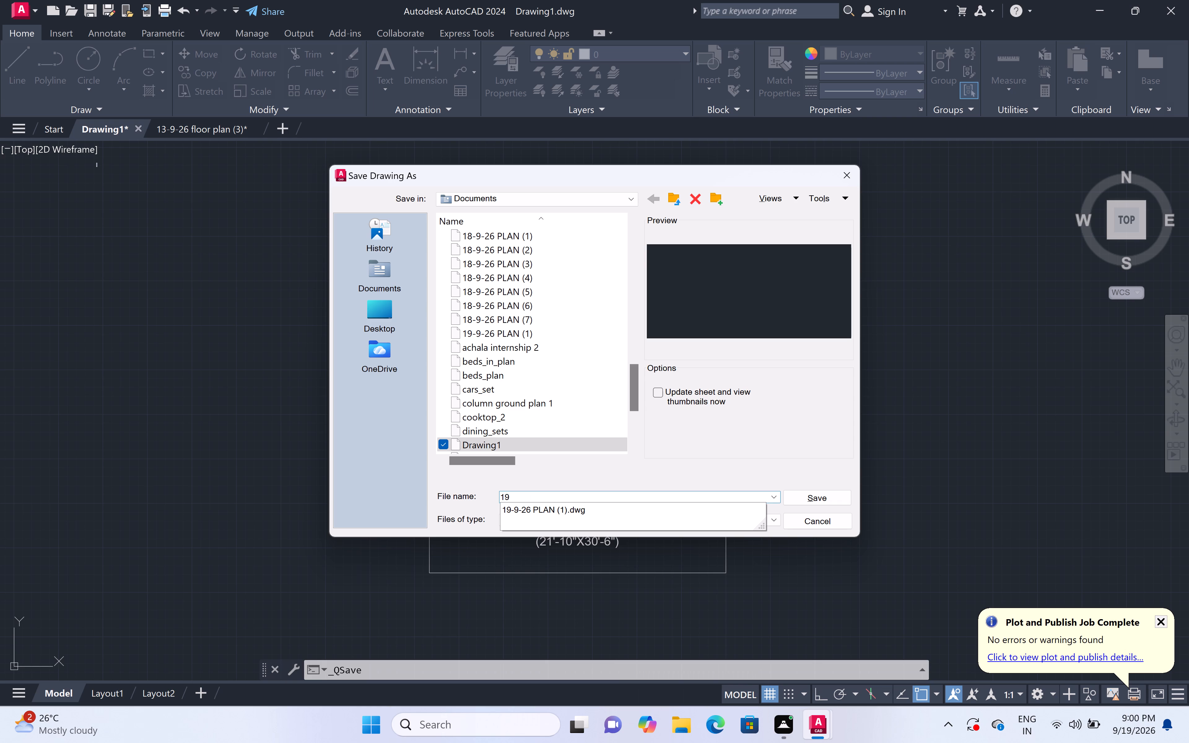
pyautogui.press('-')
pyautogui.press('9')
pyautogui.press('-')
pyautogui.press('2')
pyautogui.press('6')
pyautogui.press('space')
pyautogui.write('PLAN')
pyautogui.press('space')
pyautogui.hotkey('shift', '(')
pyautogui.press('2')
pyautogui.hotkey('shift', ')')
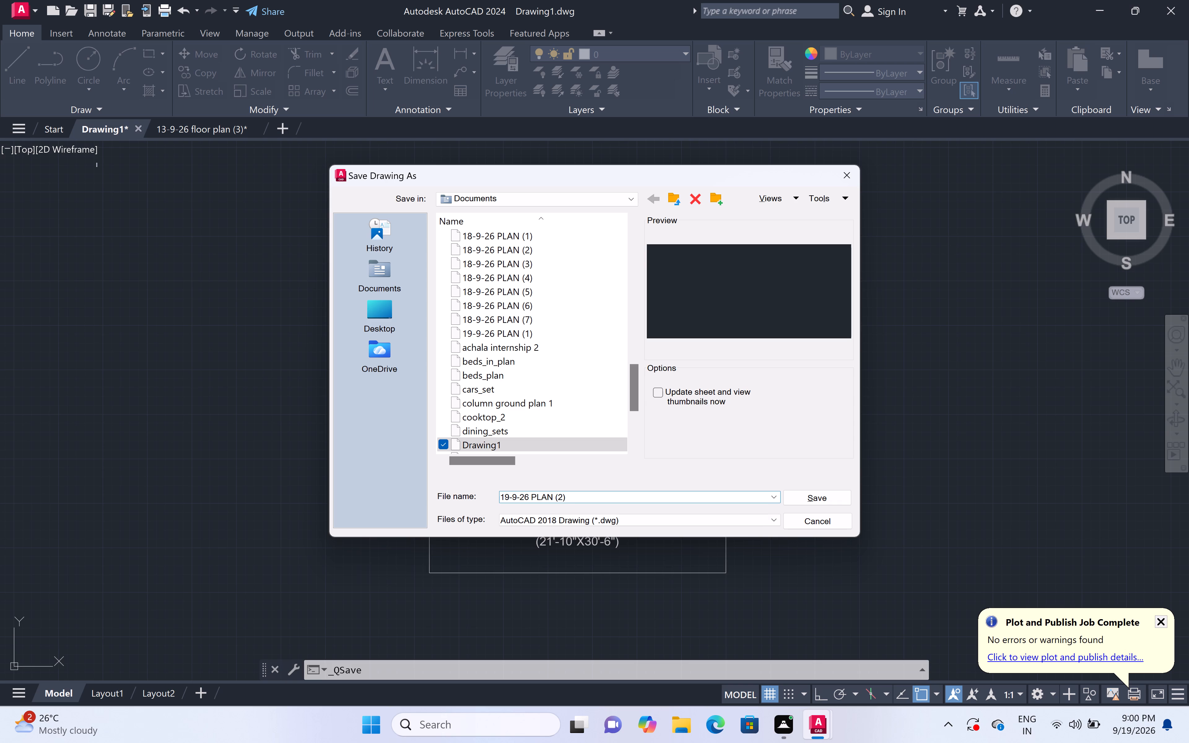
pyautogui.click(849, 504)
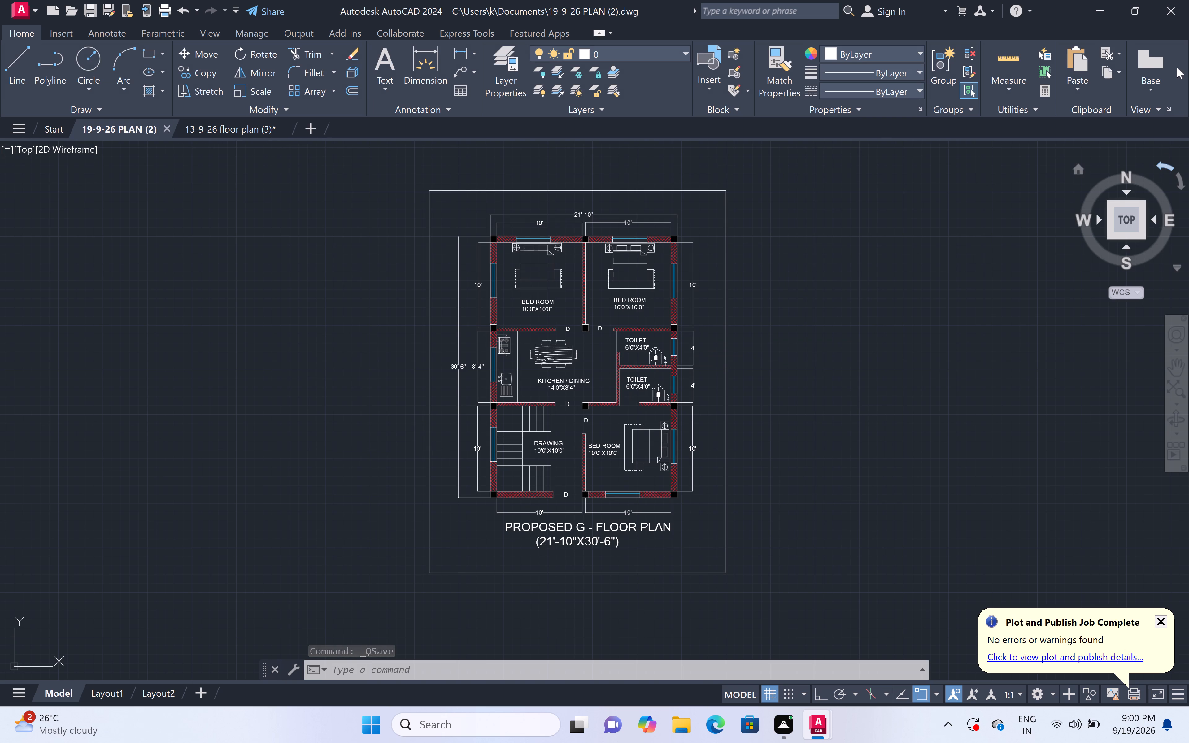
# Quit AutoCAD, saving the changes to the 13-9-26 floor plan (3) drawing.
pyautogui.click(1172, 9)
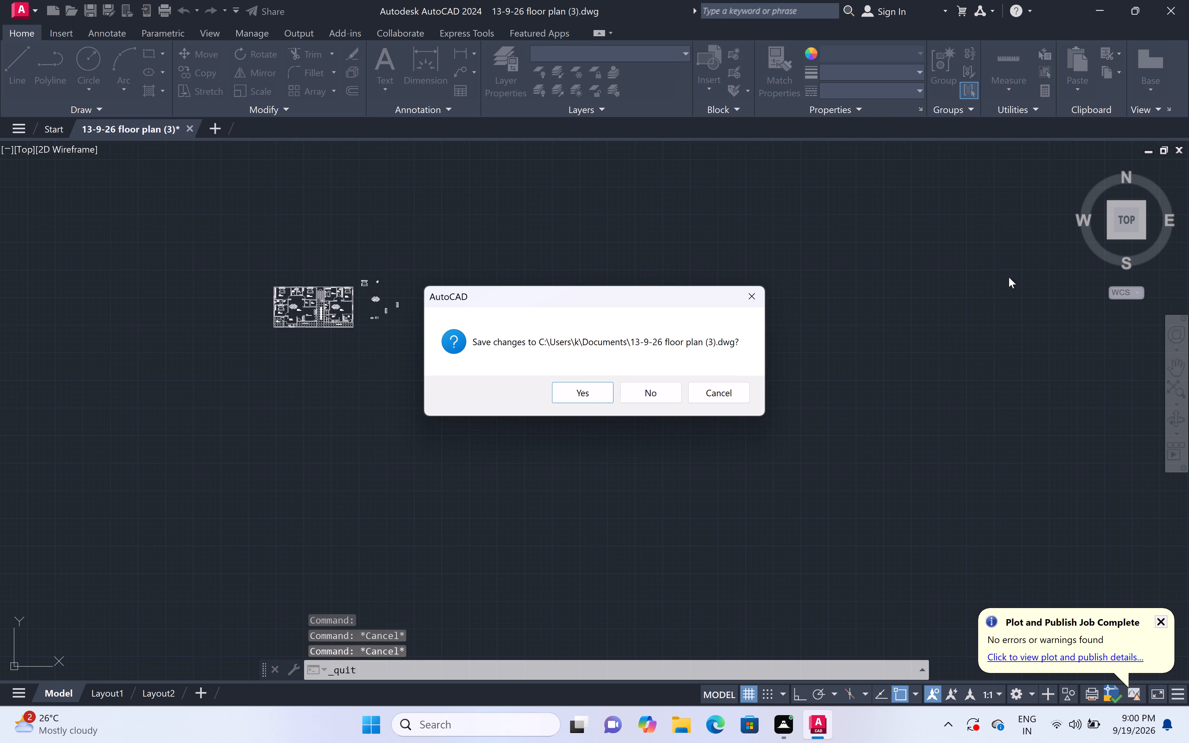
pyautogui.doubleClick(586, 389)
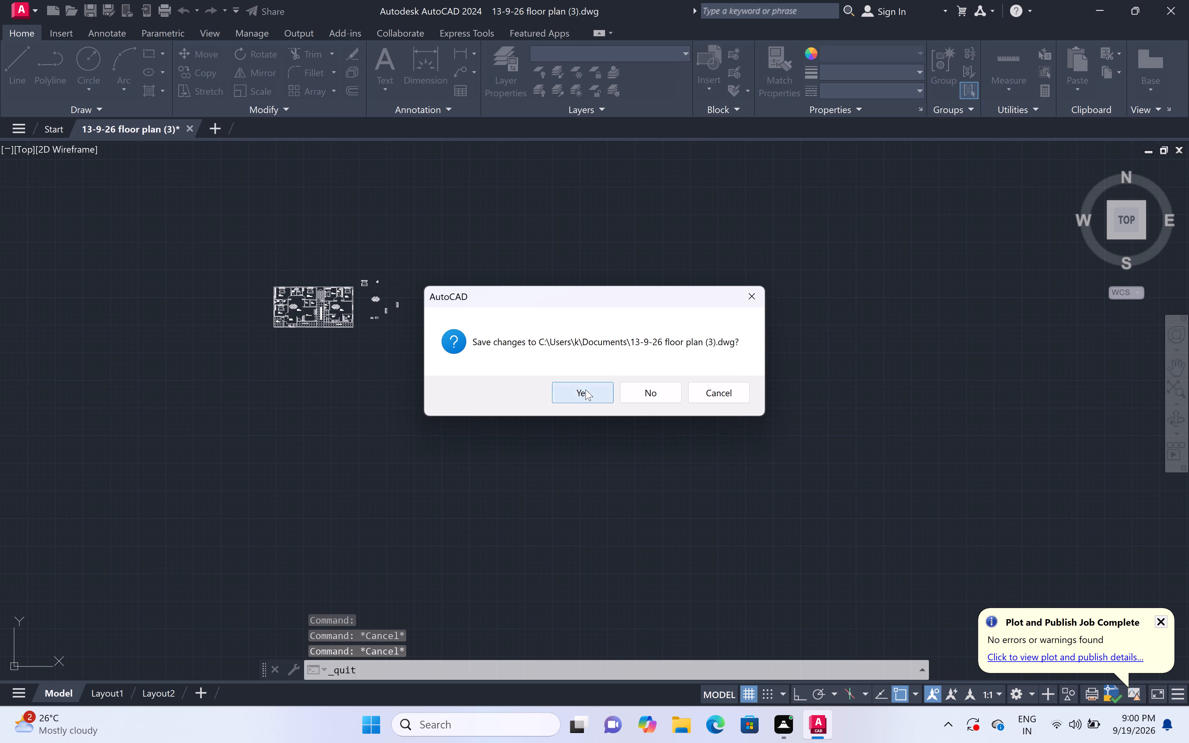